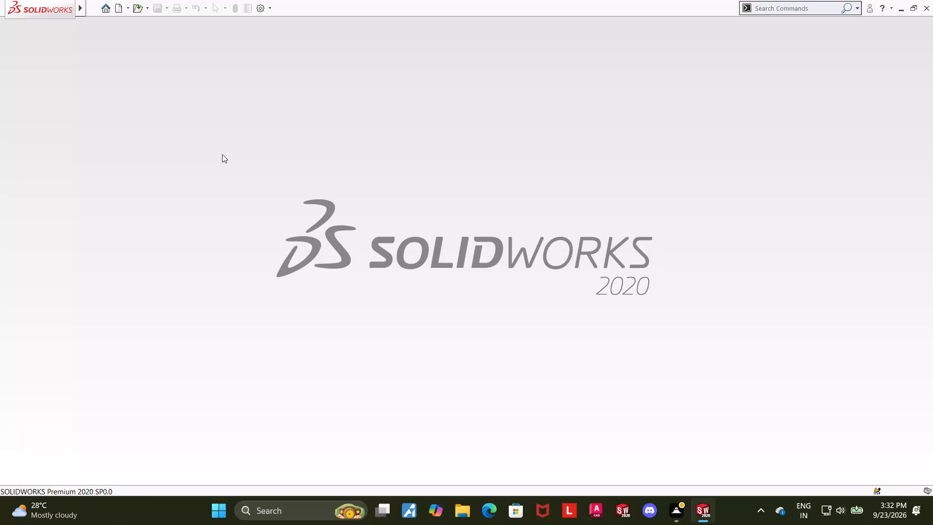
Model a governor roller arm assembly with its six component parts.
Create a new part document.
left_click(118, 14)
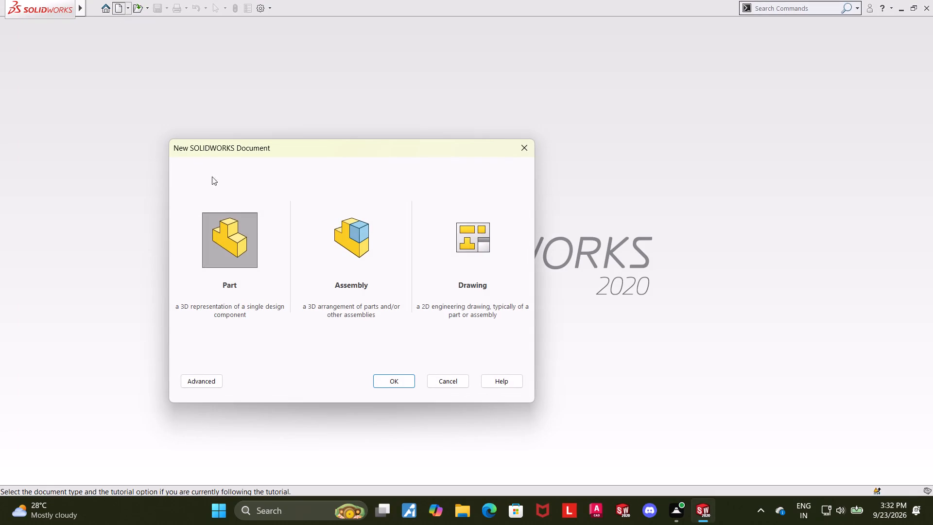
double_click(242, 237)
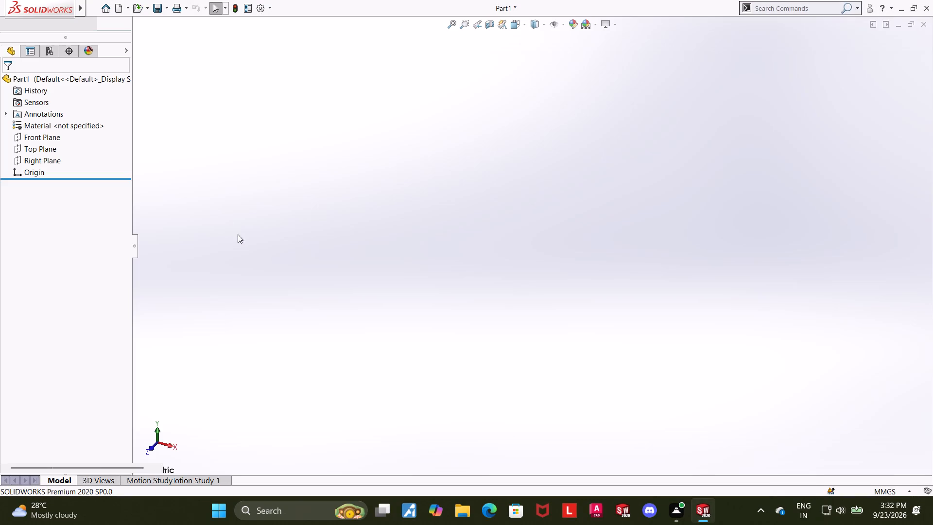
Start a sketch on the Front Plane.
left_click(89, 178)
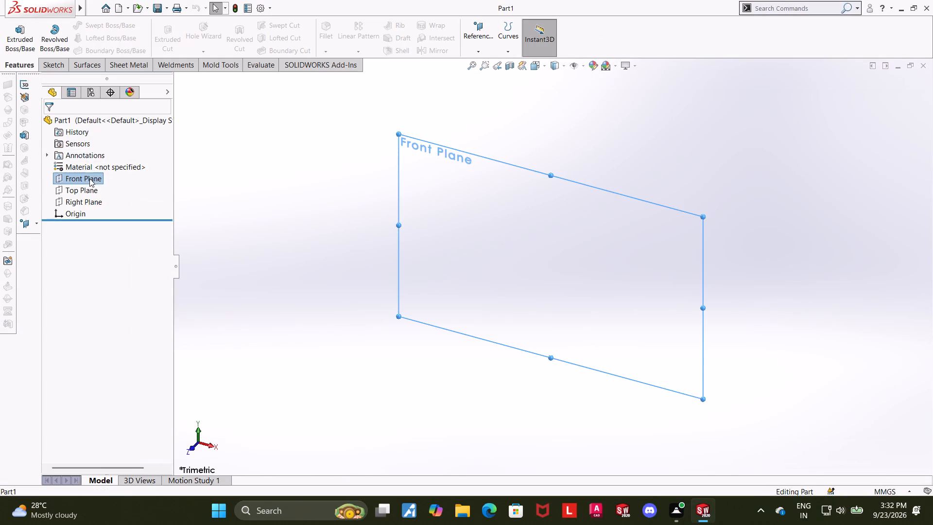
left_click(101, 161)
left_click(89, 26)
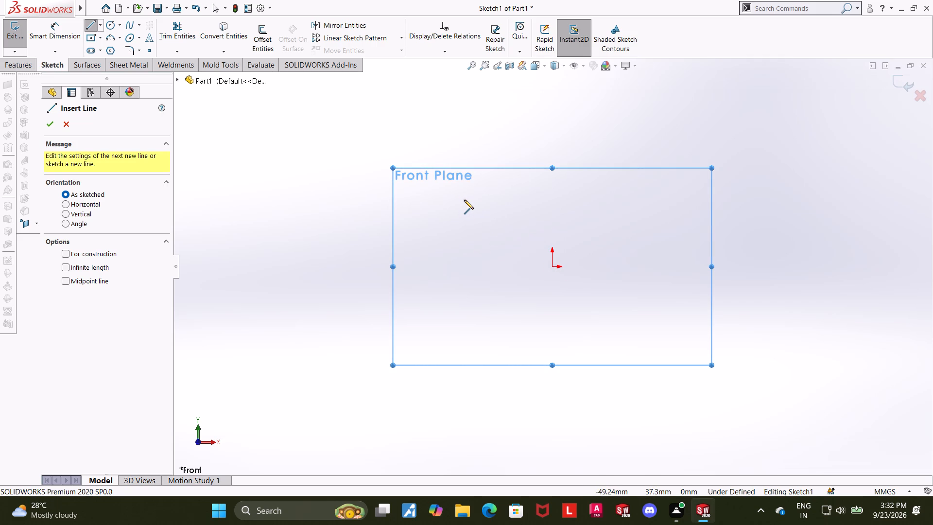
key("Escape")
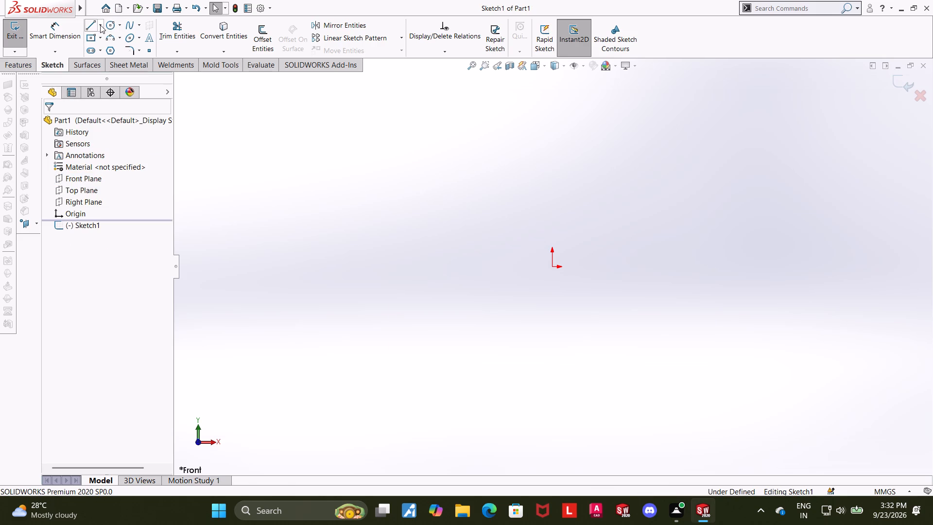
Sketch a horizontal centerline running through the origin, extending on both sides of it.
left_click(97, 23)
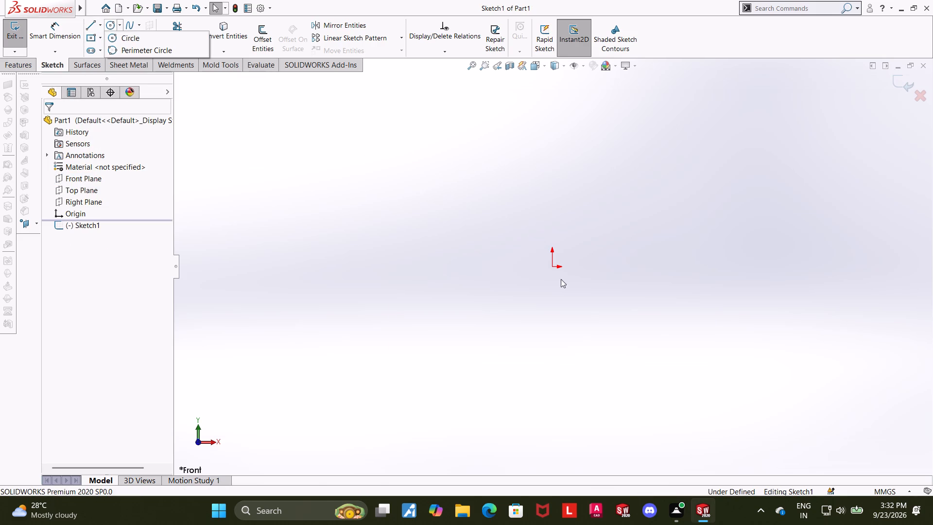
left_click(103, 26)
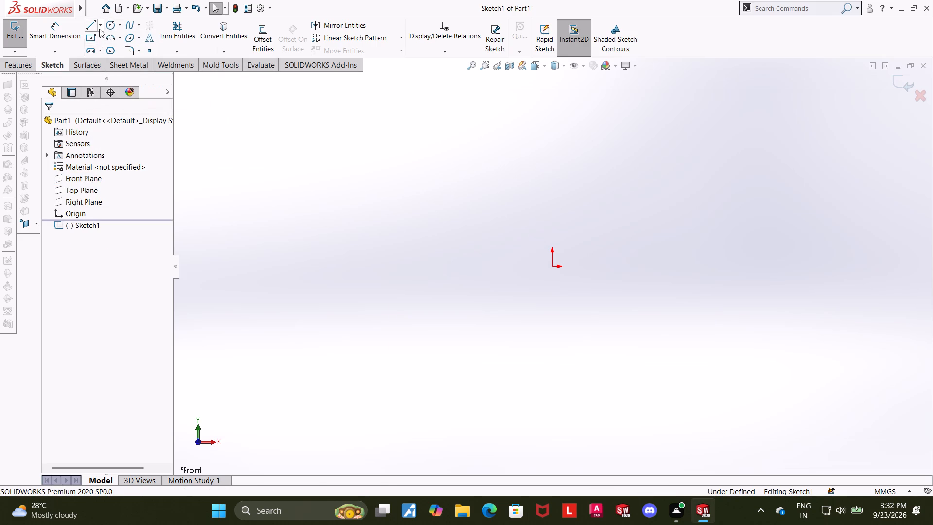
left_click(99, 28)
left_click(99, 44)
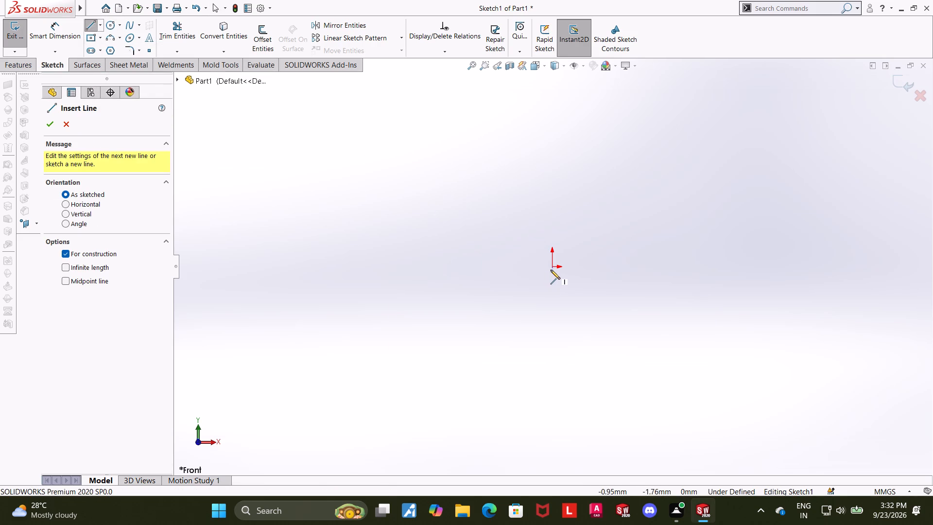
left_click(391, 265)
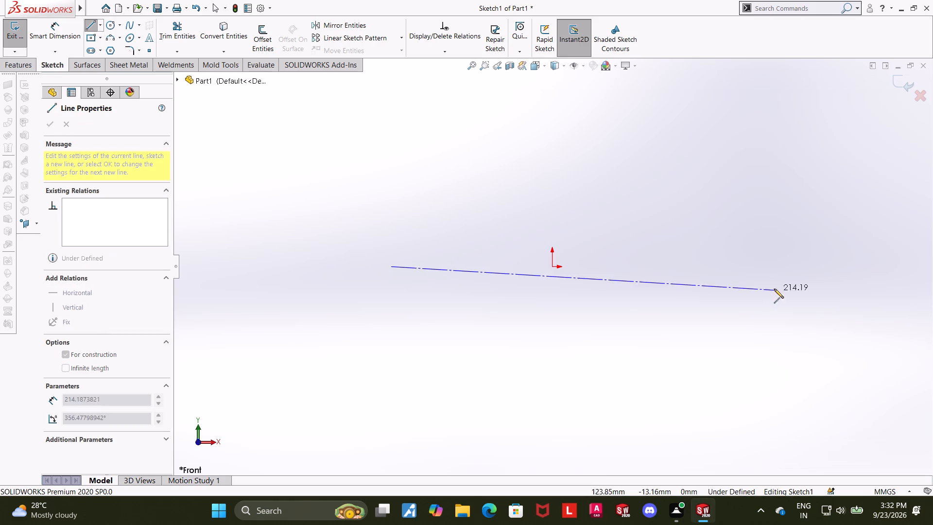
left_click(709, 266)
key("Escape")
key("Escape")
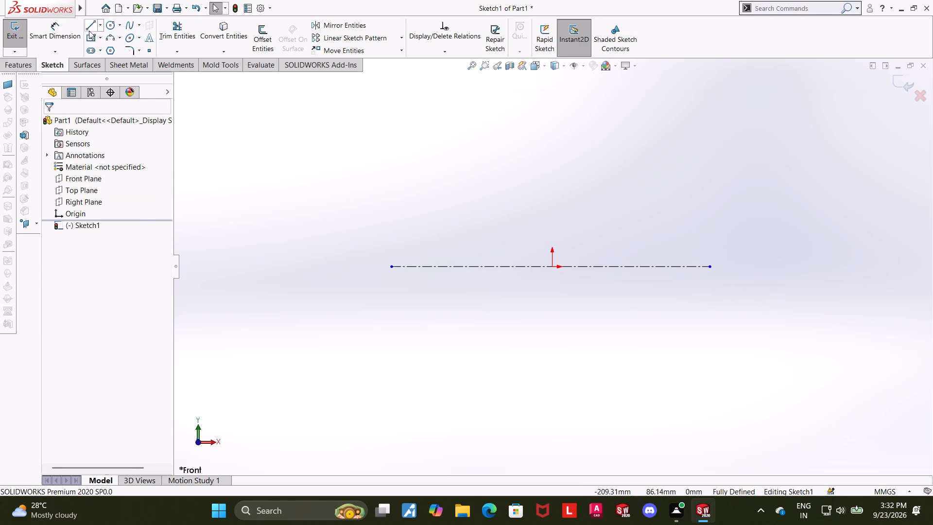
Sketch connected lines along the centerline: a left segment about 24 mm long, a rectangular recess about 29 mm deep, and a right segment.
left_click(89, 27)
left_click(430, 266)
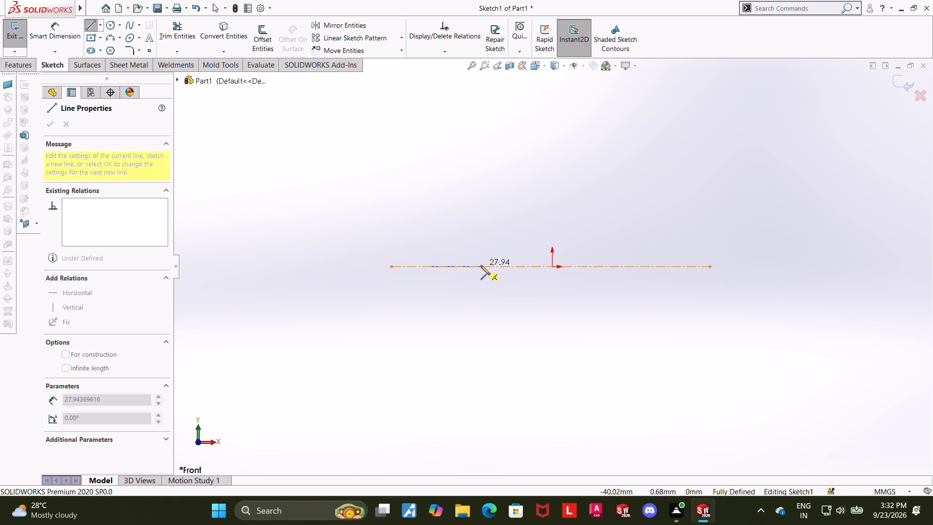
left_click(473, 267)
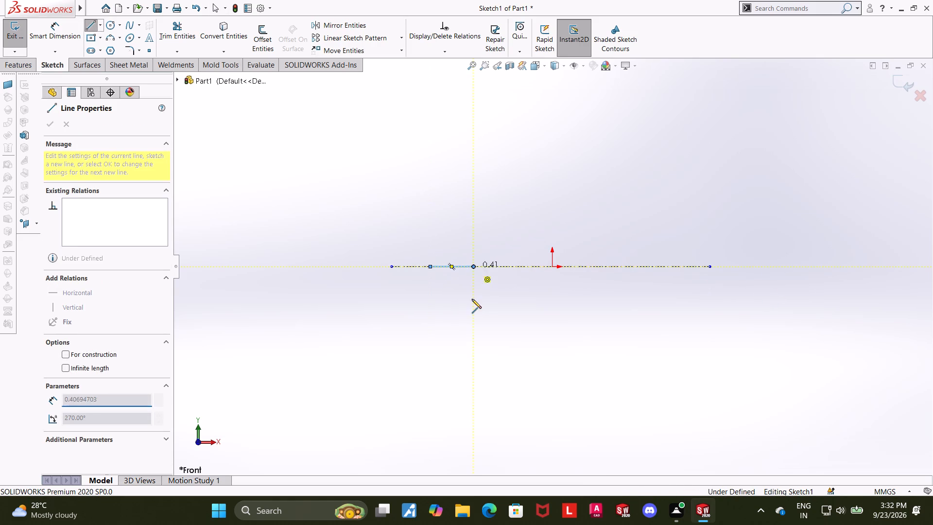
left_click(474, 318)
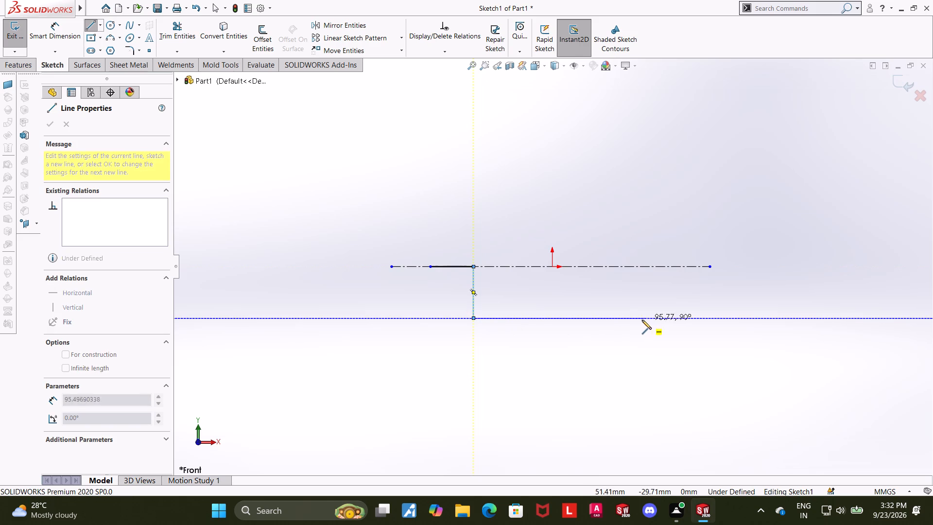
left_click(631, 319)
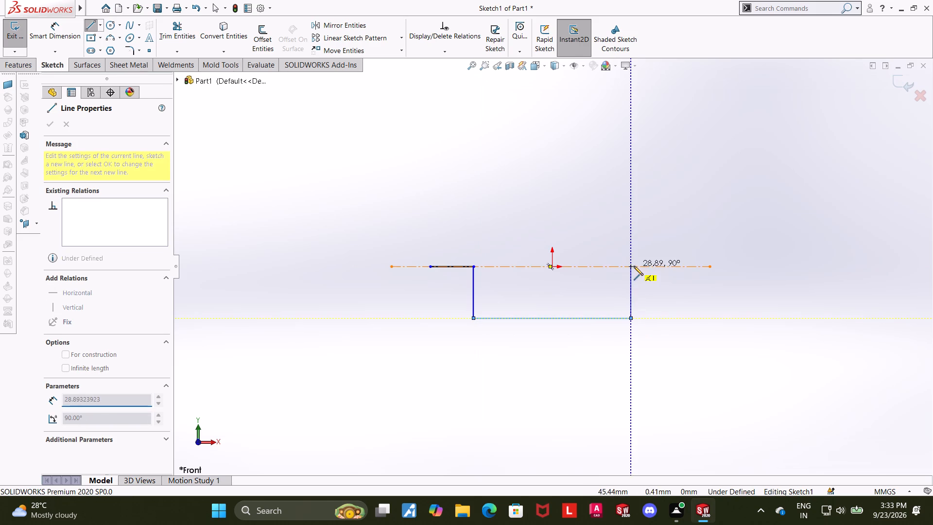
left_click(634, 266)
left_click(674, 266)
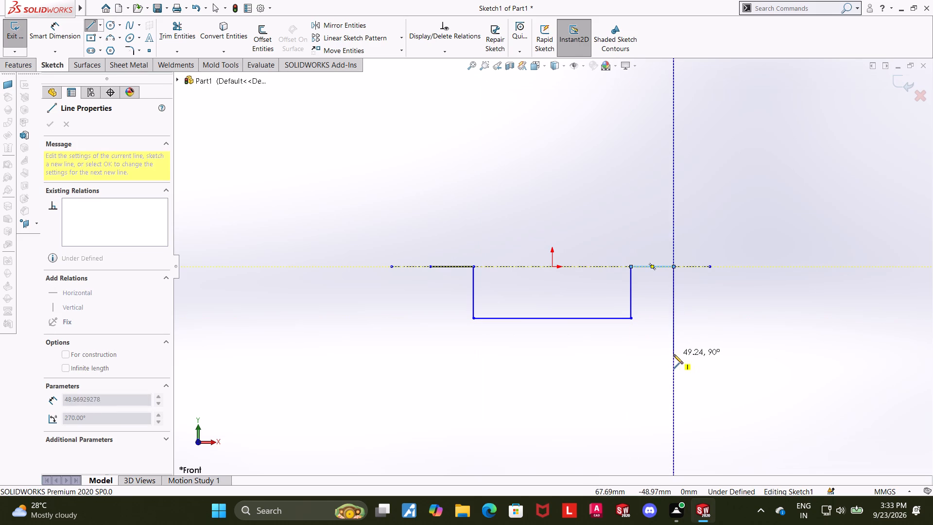
Continue the profile with the right outer edge, an inward shoulder, the stem's right edge and a stem bottom about 50 mm wide.
left_click(674, 382)
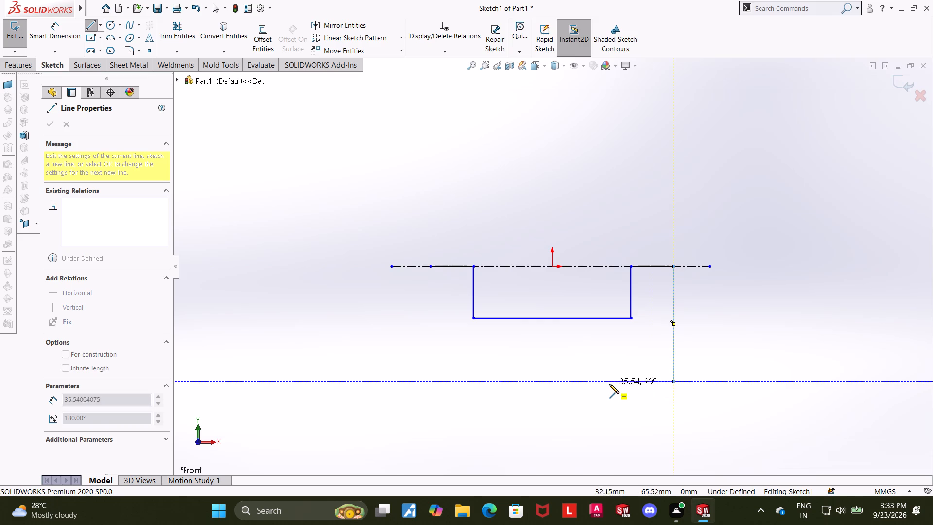
left_click(595, 385)
scroll(591, 435, "up", 3)
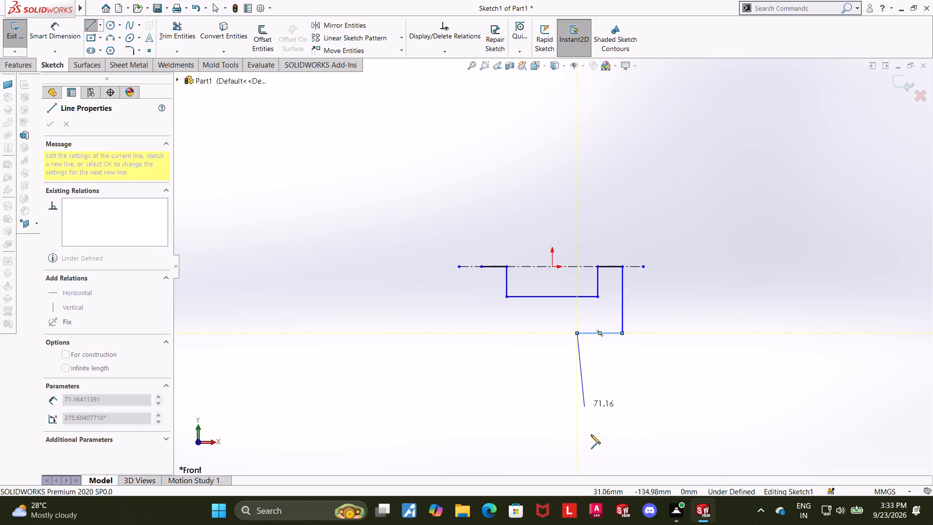
left_click(578, 433)
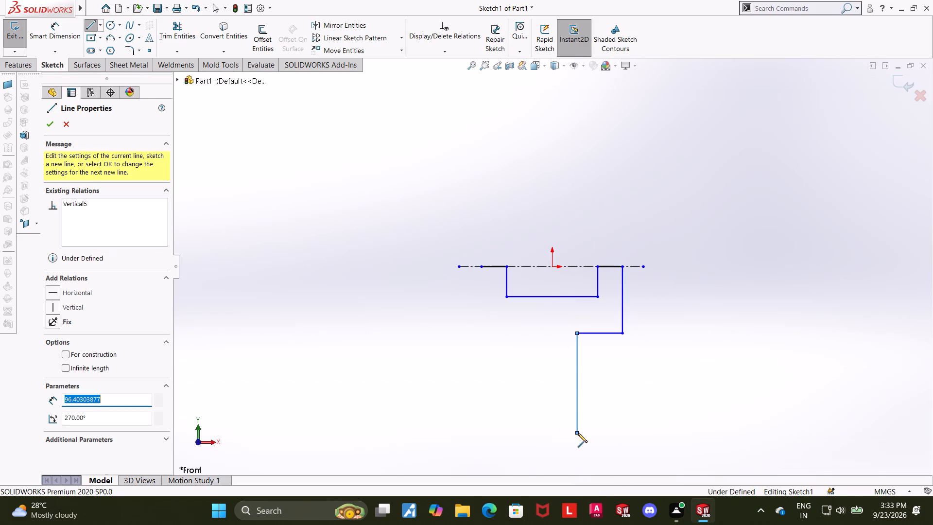
left_click(526, 434)
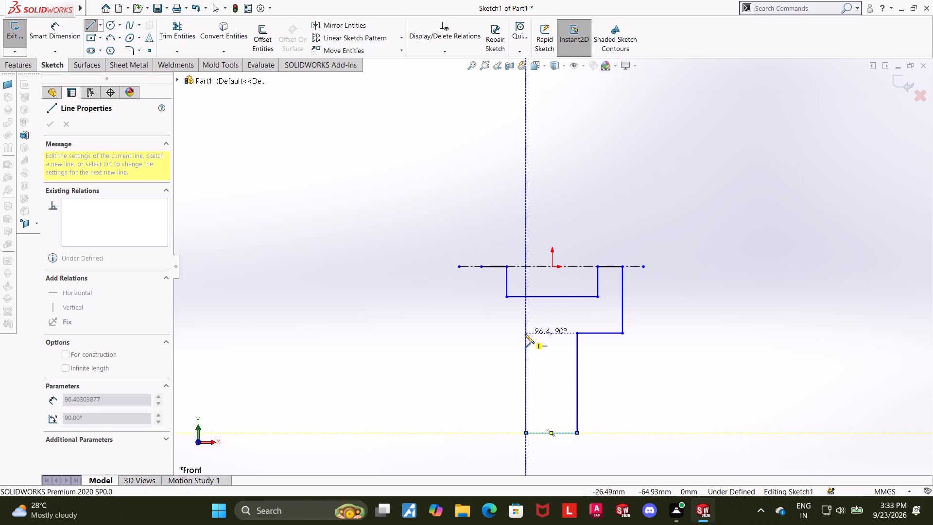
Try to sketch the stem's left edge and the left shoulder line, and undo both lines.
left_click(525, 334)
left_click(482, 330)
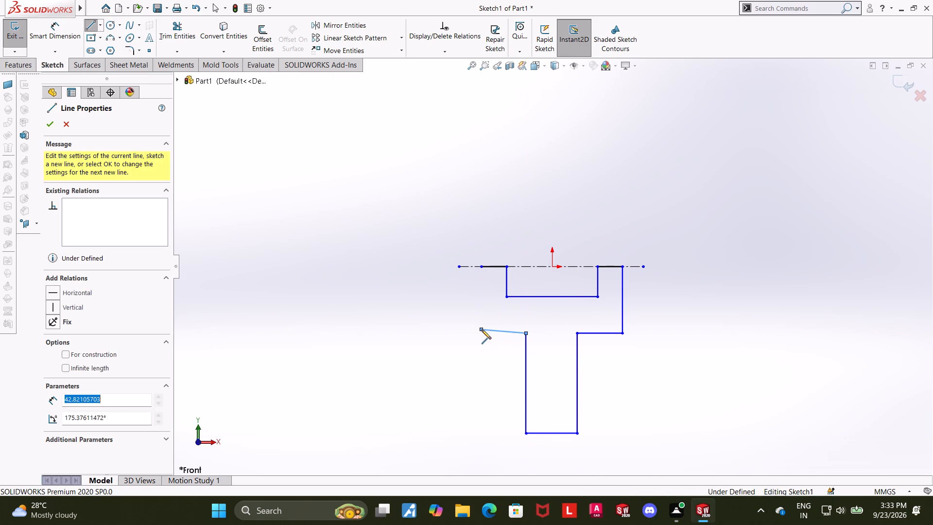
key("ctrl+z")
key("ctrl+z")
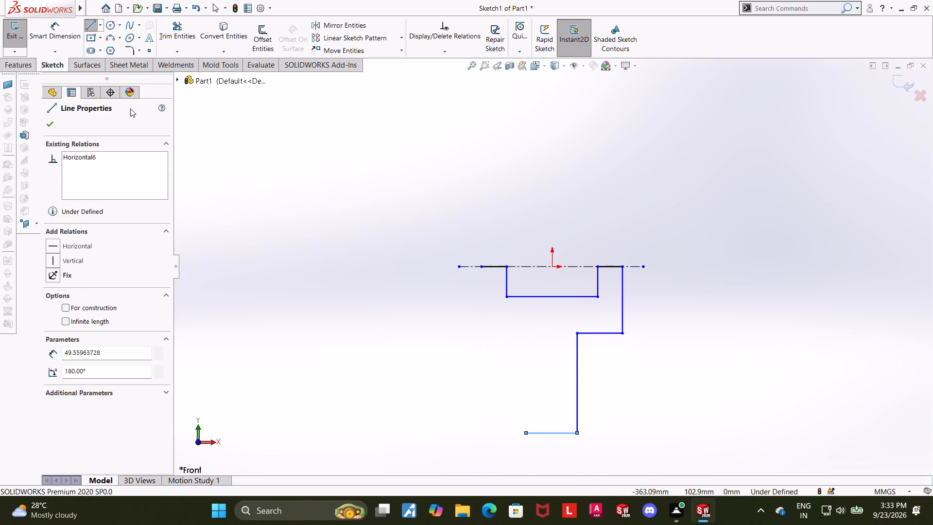
Close the profile with the stem's left edge about 96 mm high, a horizontal left shoulder and the left outer edge up to the centerline.
left_click(92, 29)
left_click(526, 432)
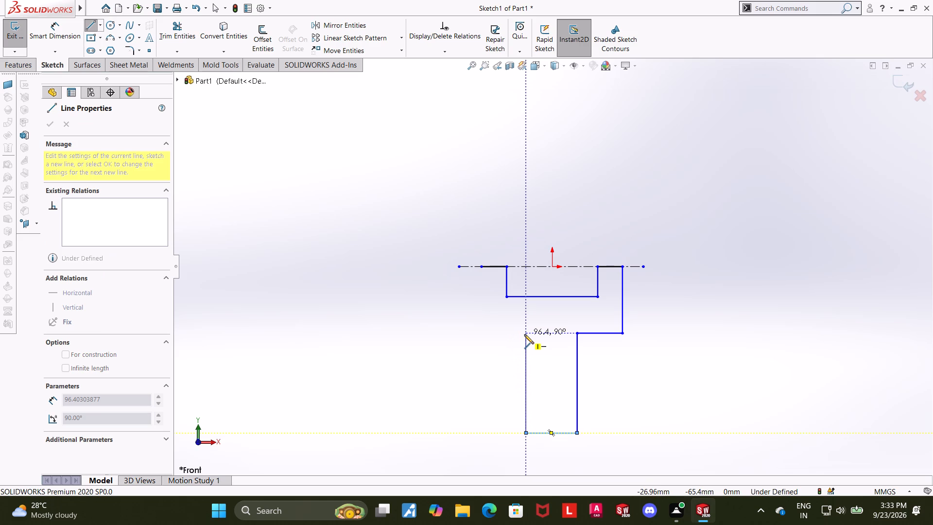
left_click(524, 334)
left_click(483, 333)
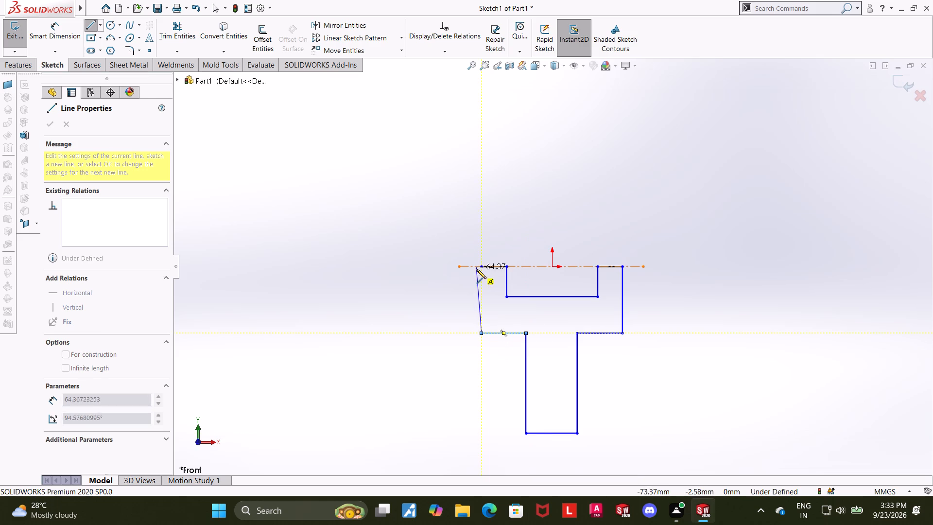
left_click(482, 266)
key("Escape")
key("Escape")
key("Escape")
key("Escape")
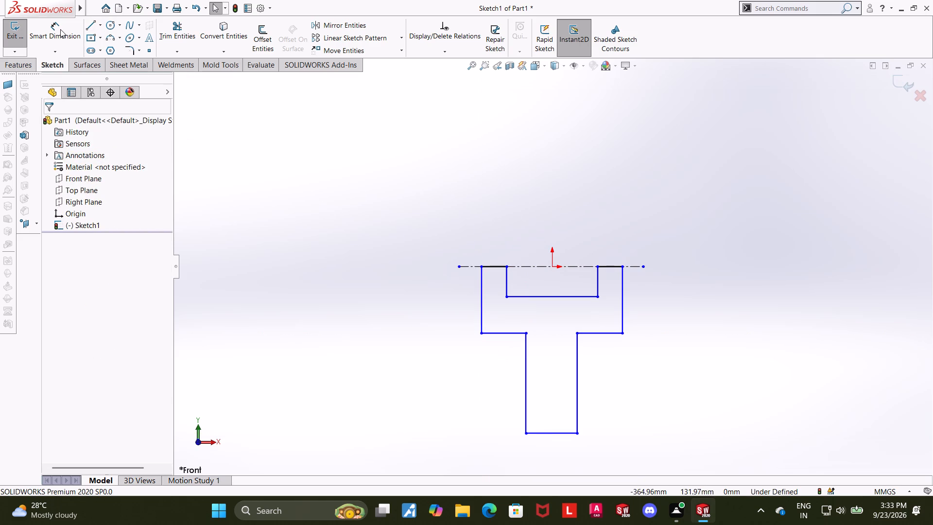
Dimension the top-left horizontal segment of the profile to 12 mm.
left_click(60, 29)
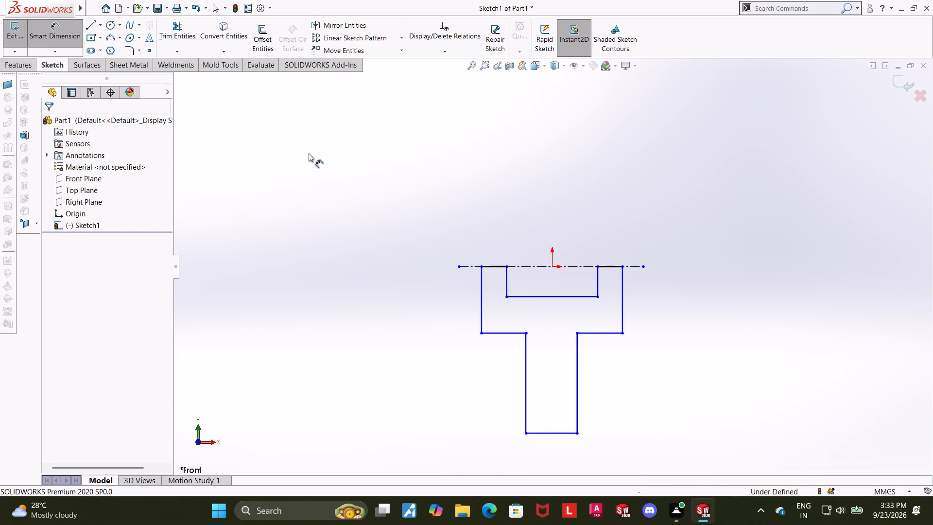
left_click(498, 265)
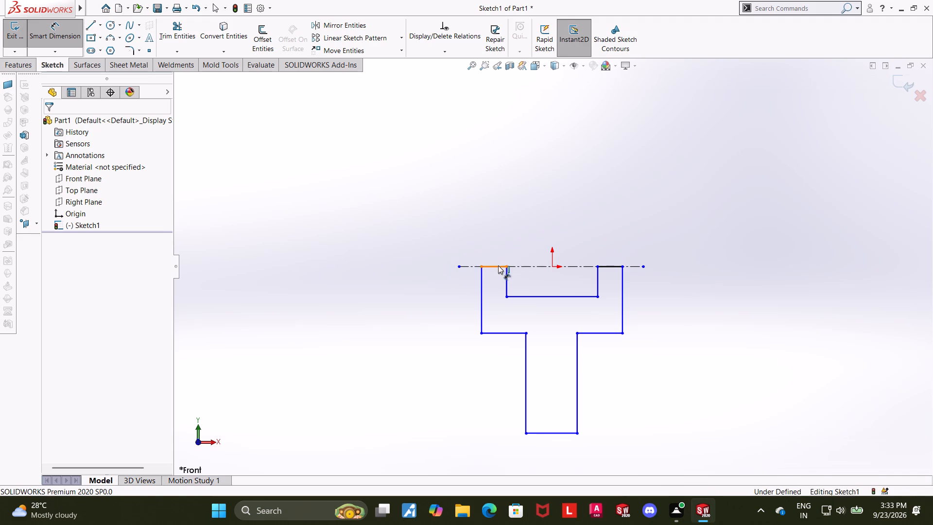
left_click(496, 246)
type("12")
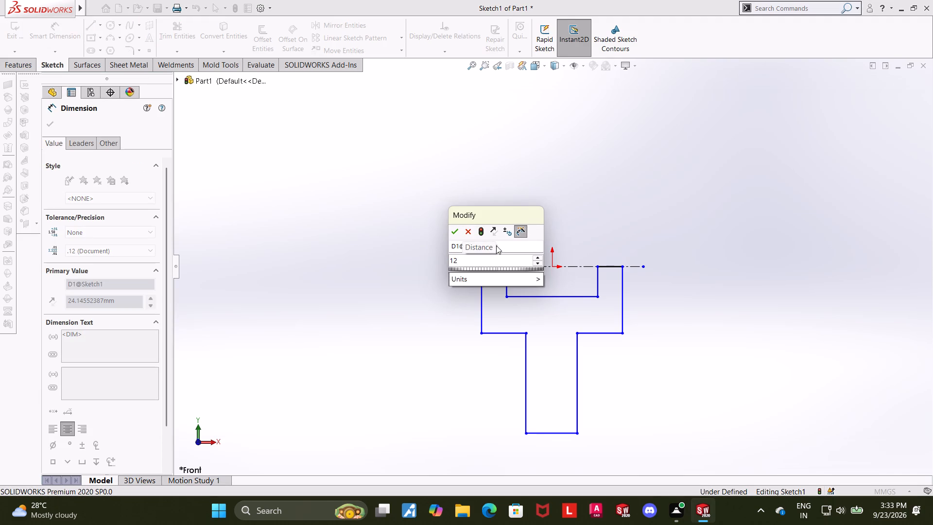
key("Return")
key("Escape")
key("Escape")
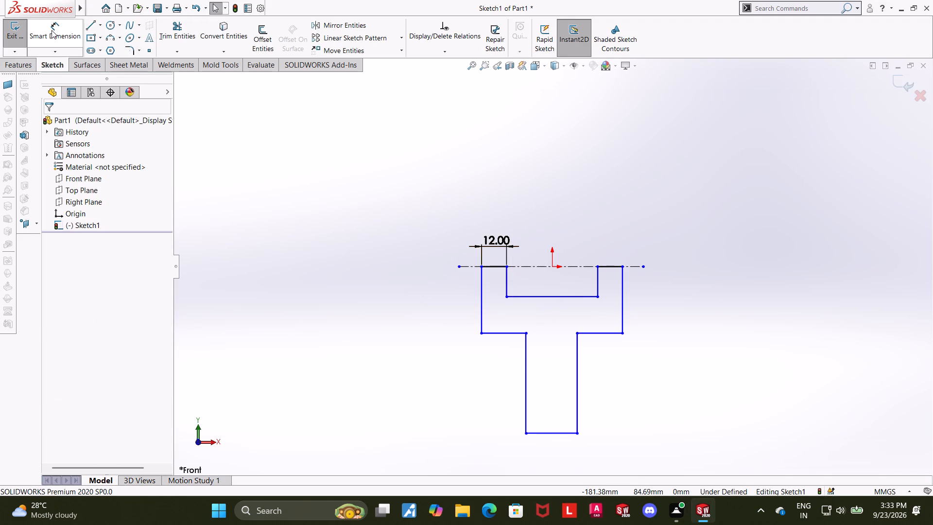
Dimension the recess width between its two vertical edges to 36 mm.
left_click(52, 30)
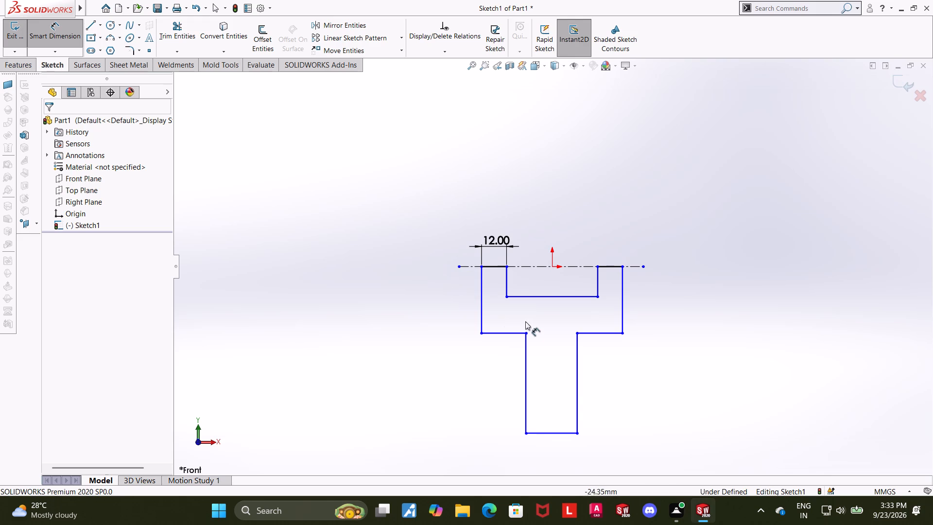
left_click(505, 286)
left_click(599, 280)
left_click(562, 207)
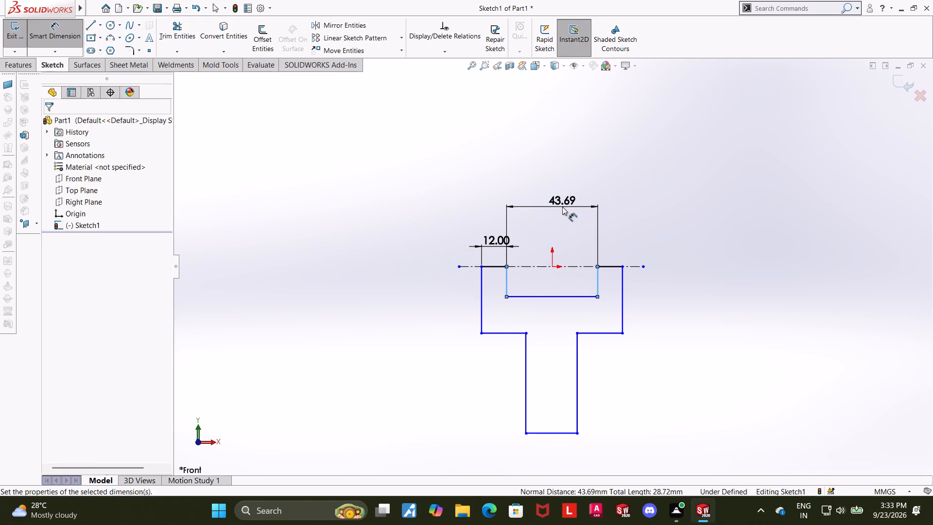
key("3")
key("6")
key("Return")
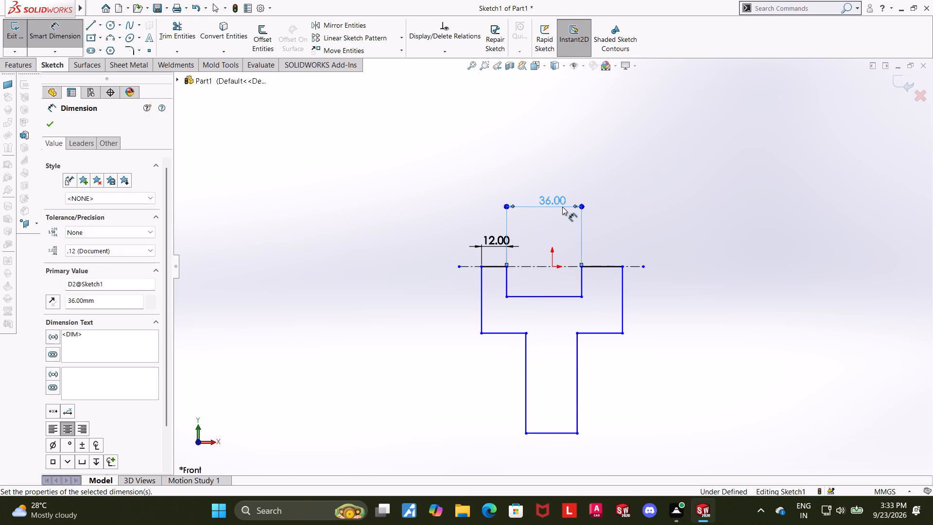
key("Escape")
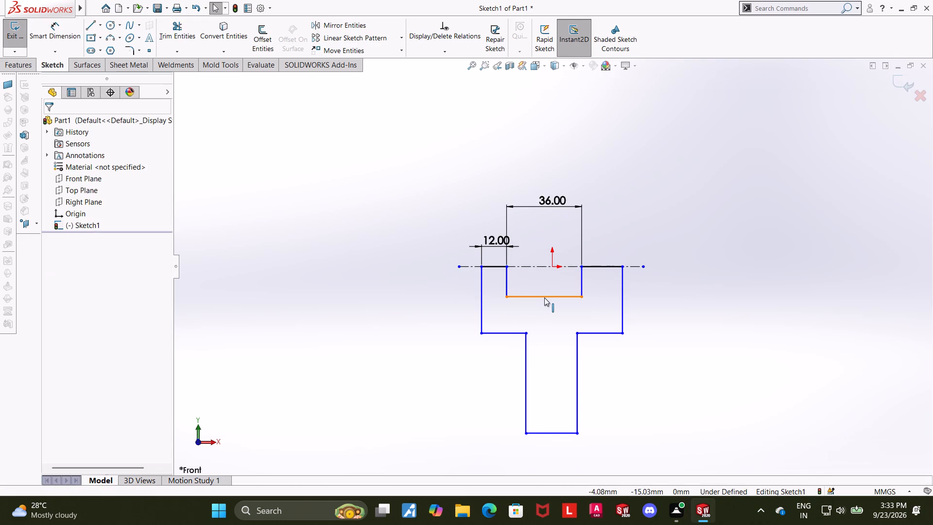
Add a vertical relation between the midpoint of the recess's bottom line and the origin.
left_click(544, 297)
left_click(553, 268, "ctrl")
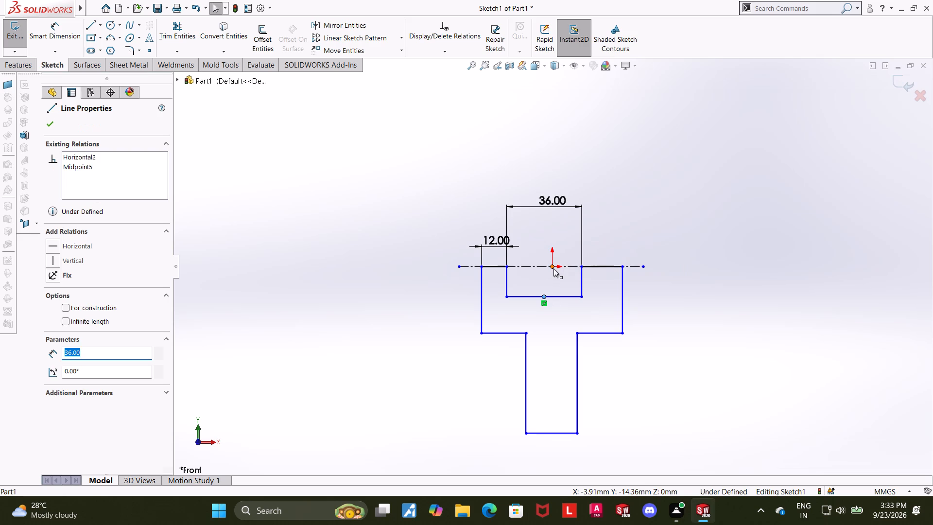
left_click(51, 307)
left_click(52, 122)
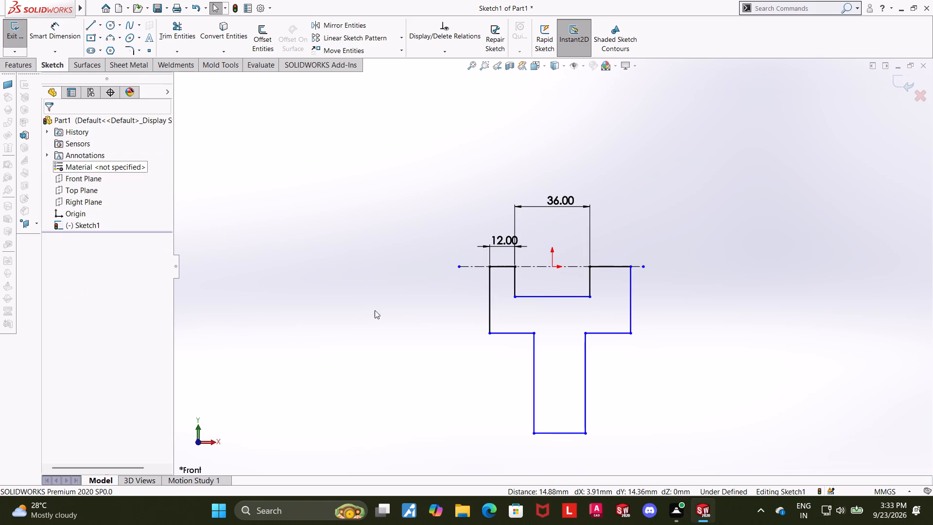
left_click(377, 323)
Dimension the bottom line of the stem to 28 mm.
left_click(46, 34)
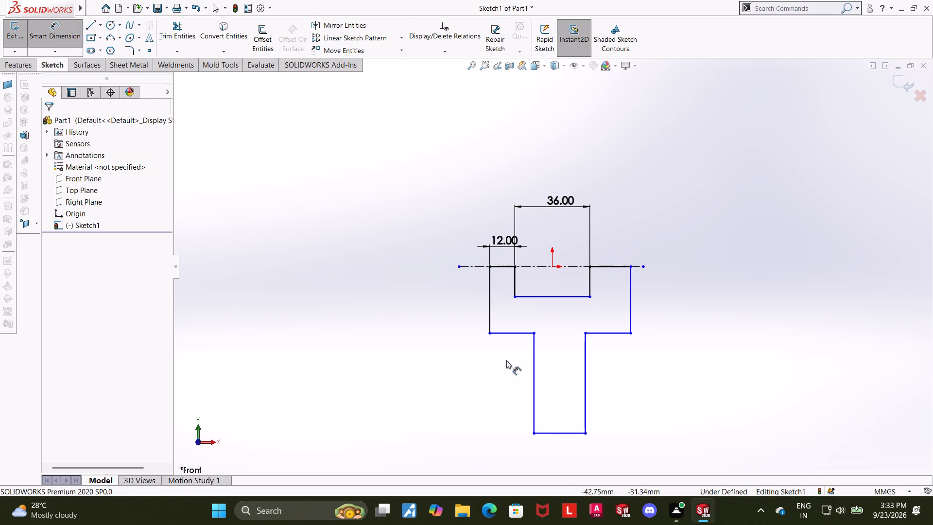
left_click(553, 434)
left_click(549, 448)
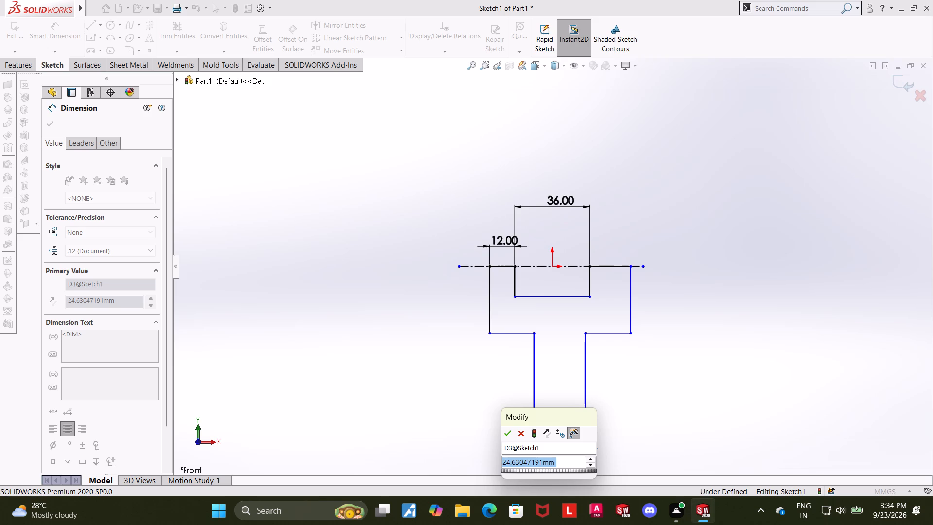
key("2")
key("8")
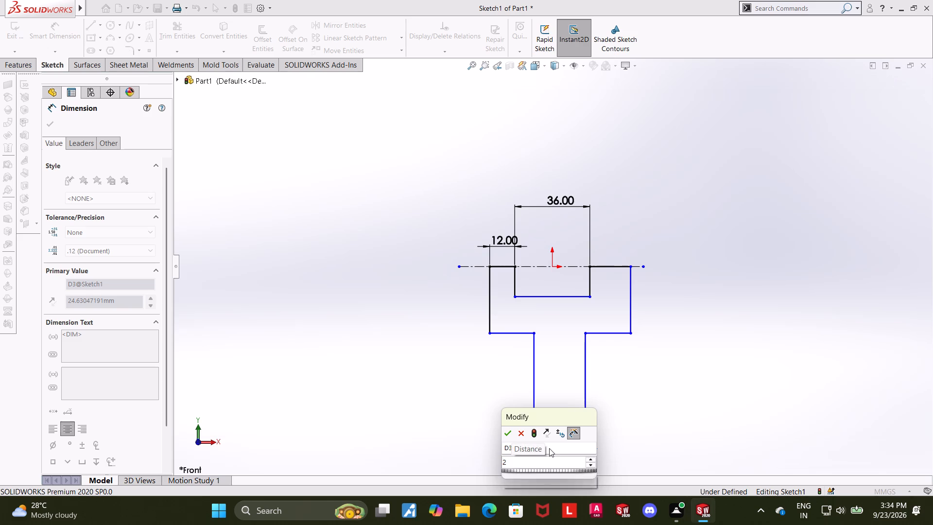
key("Return")
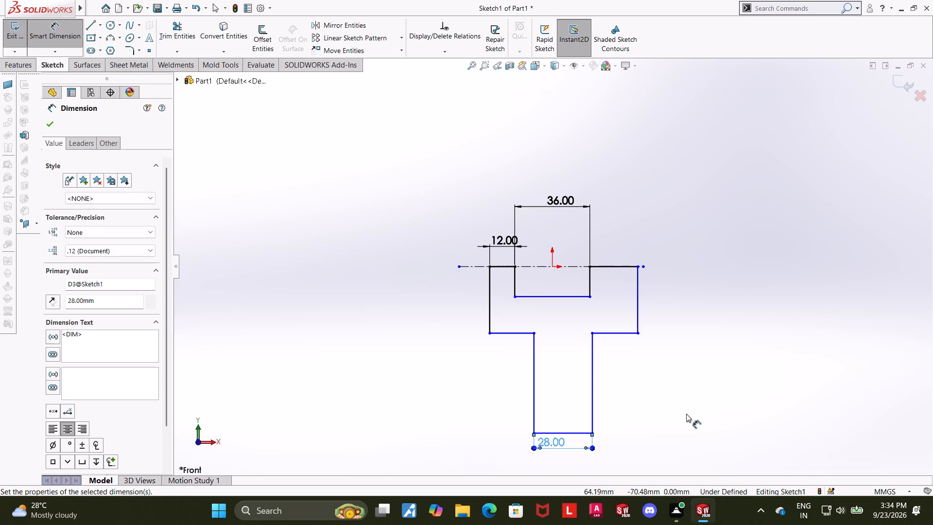
left_click(687, 410)
scroll(683, 409, "up", 1)
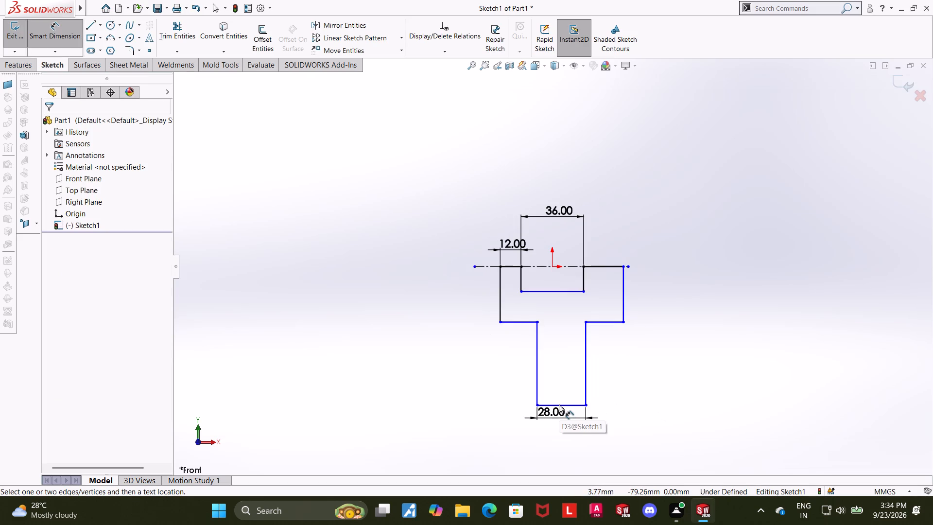
scroll(634, 383, "down", 2)
key("Escape")
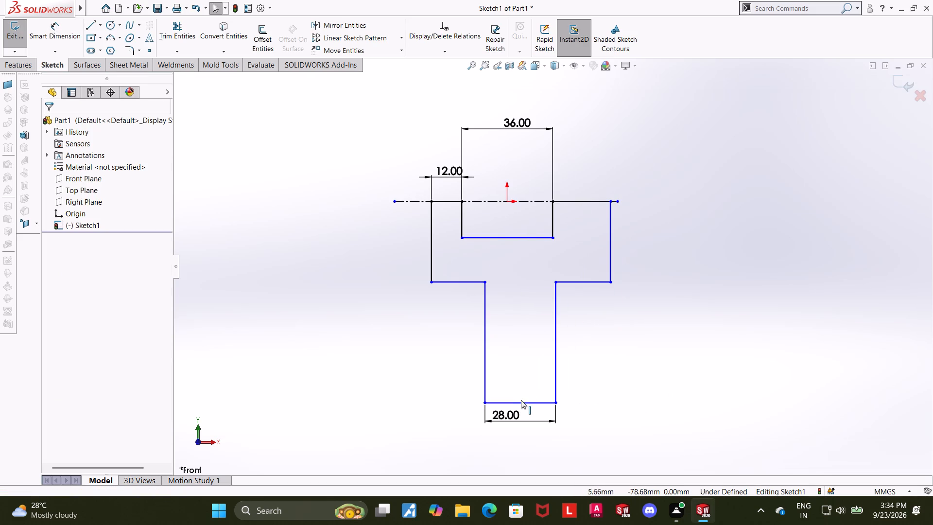
Add a vertical relation between the midpoint of the stem's bottom line and the origin.
left_click(518, 402)
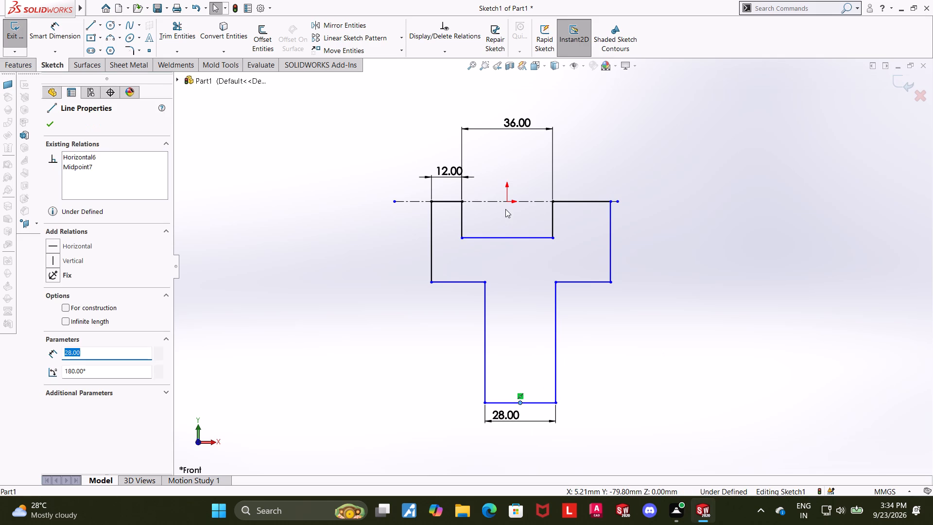
left_click(507, 203, "ctrl")
left_click(51, 309)
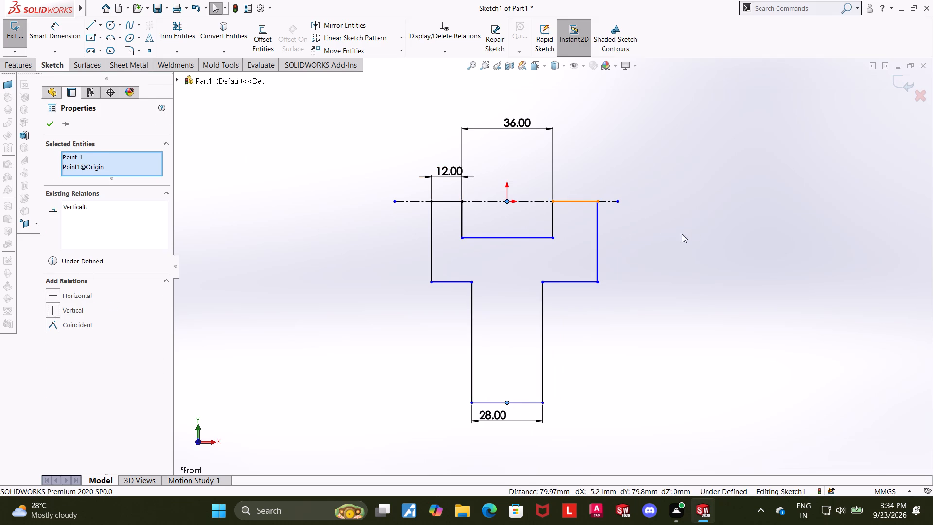
left_click(652, 226)
Make the two top segments beside the recess collinear and equal in length, and delete their redundant parallel relation.
left_click(578, 199)
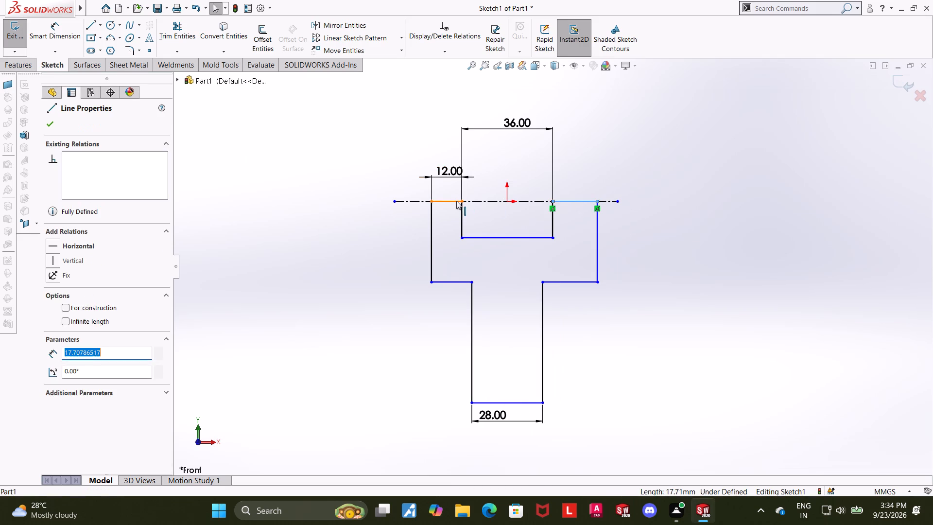
left_click(455, 201, "ctrl")
left_click(50, 353)
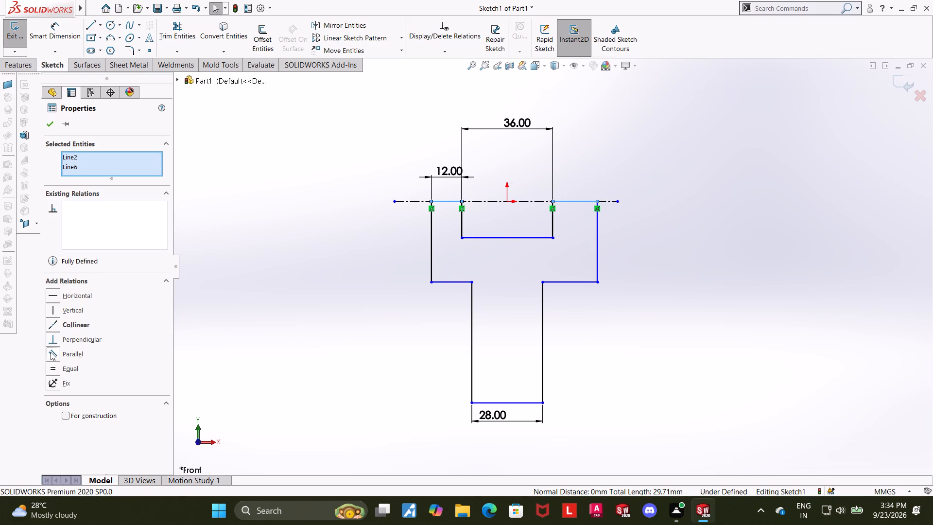
left_click(53, 324)
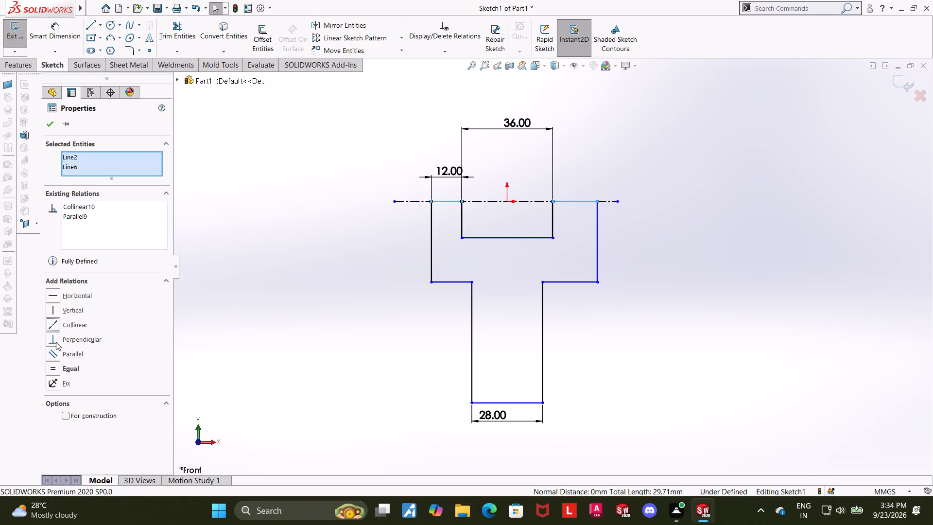
left_click(55, 366)
right_click(78, 220)
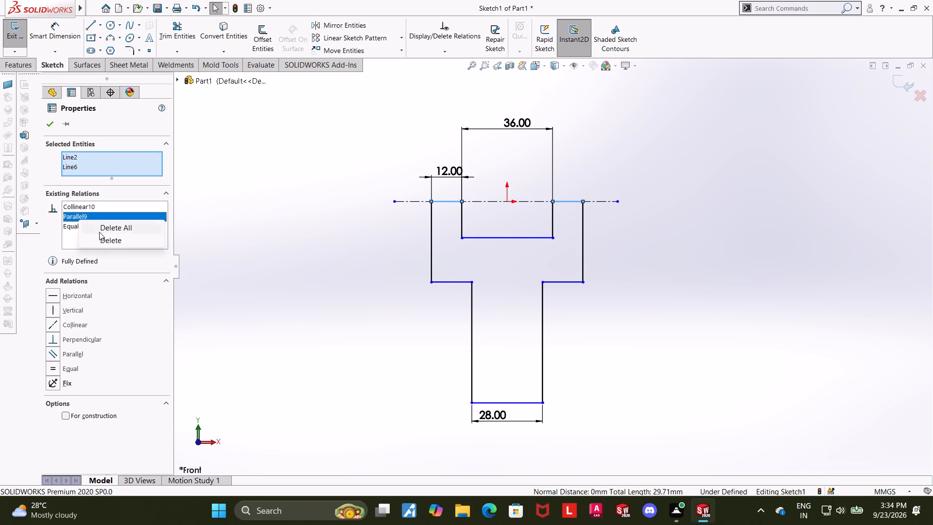
left_click(114, 245)
left_click(49, 126)
left_click(695, 246)
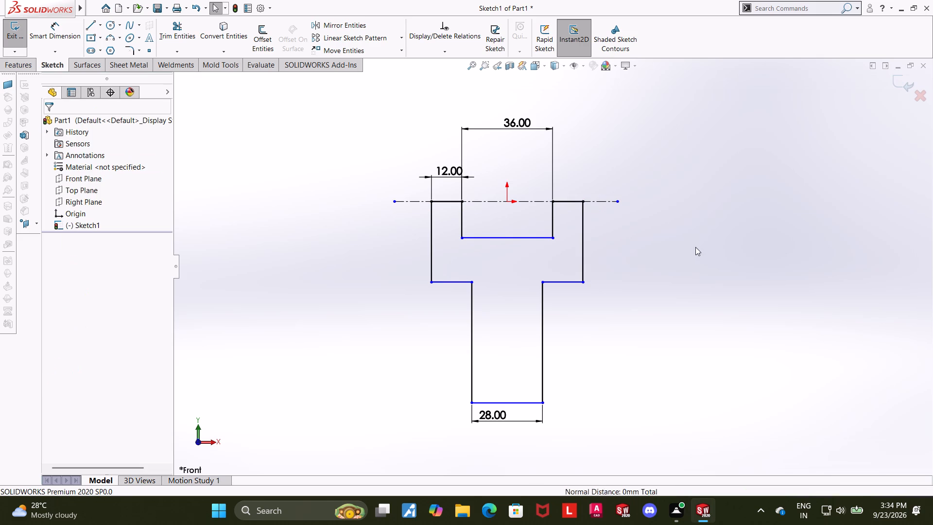
Add a collinear relation between the two horizontal shoulder lines on either side of the stem.
left_click(456, 281)
left_click(549, 282, "ctrl")
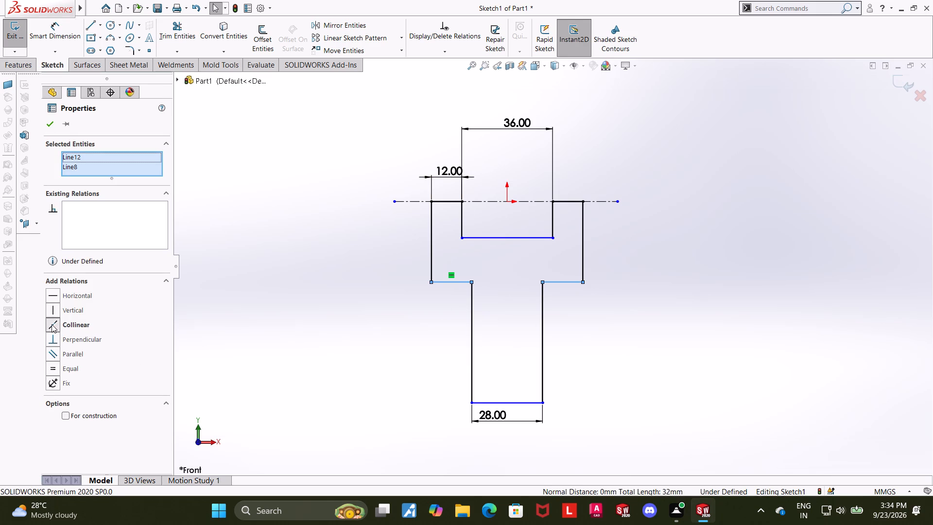
left_click(52, 324)
left_click(52, 131)
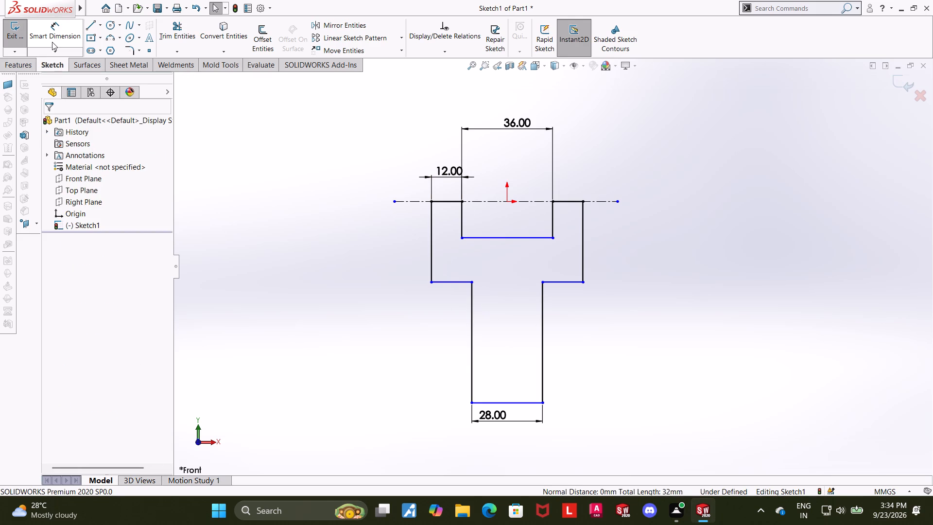
Dimension the recess depth from the top-left segment to the recess's bottom line as 22 mm.
left_click(54, 33)
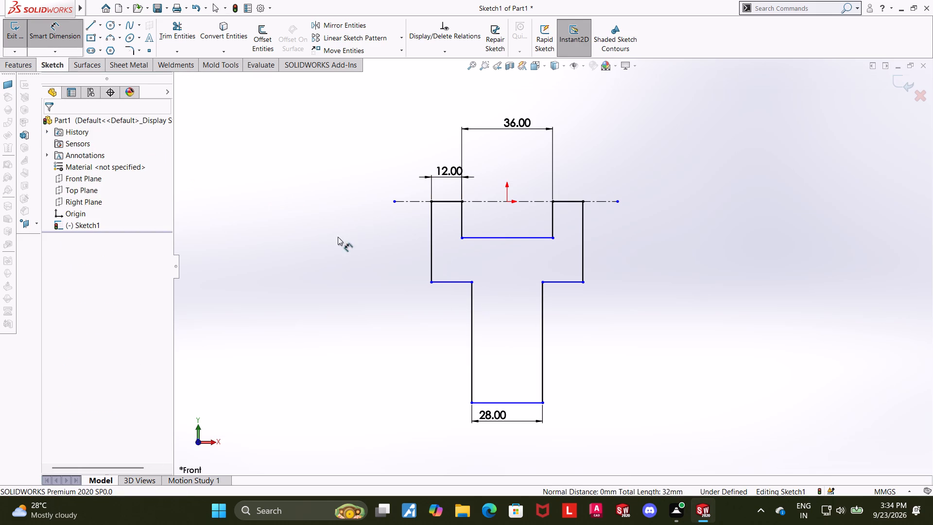
left_click(450, 201)
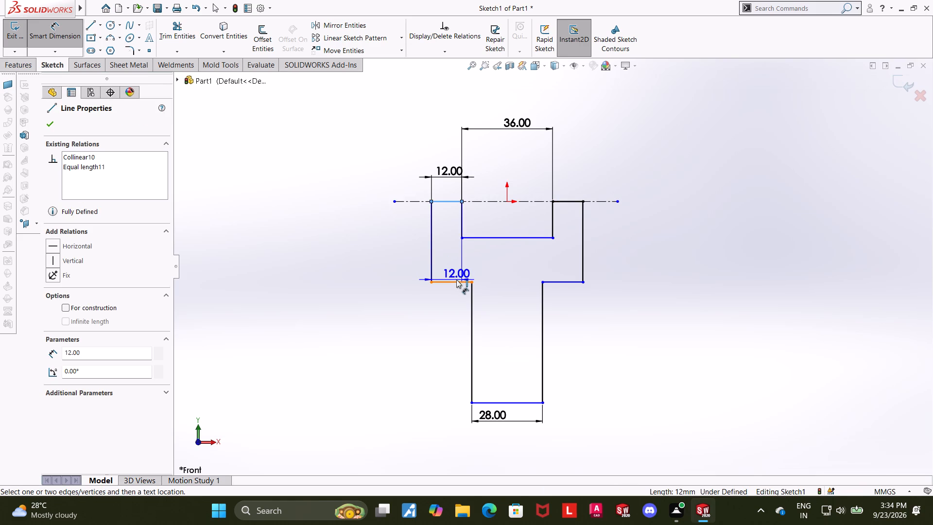
left_click(494, 237)
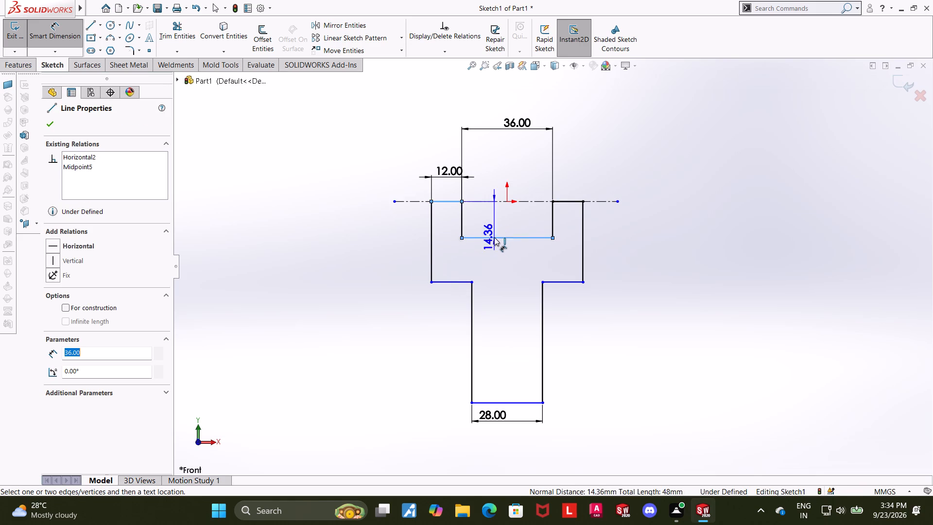
left_click(342, 238)
type("22")
key("Return")
key("Escape")
key("Escape")
Dimension the overall height from the top-right segment to the stem's bottom line as 32+72 mm.
left_click(63, 34)
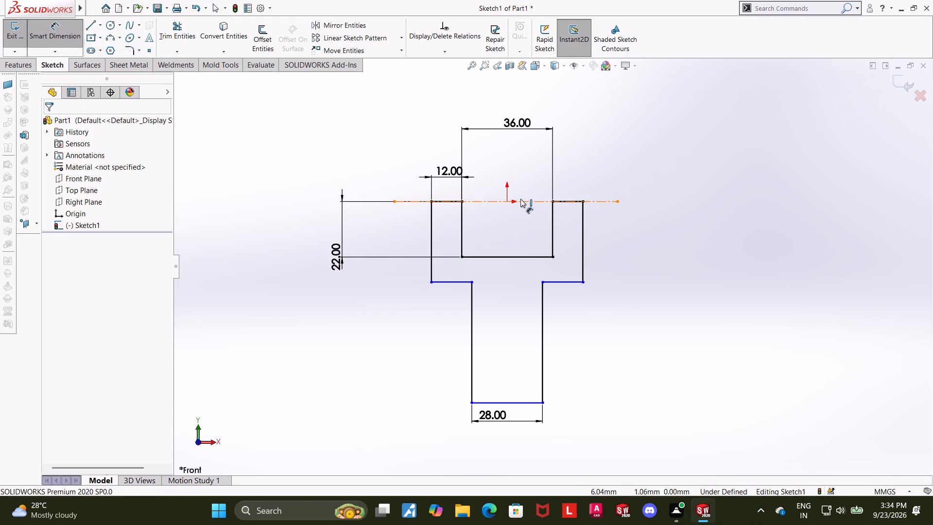
left_click(566, 201)
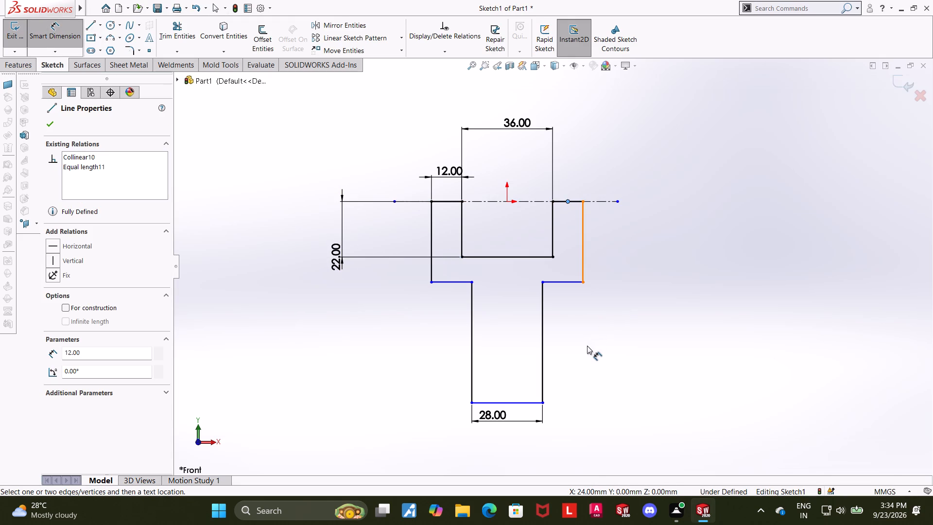
left_click(516, 403)
left_click(722, 373)
type("32")
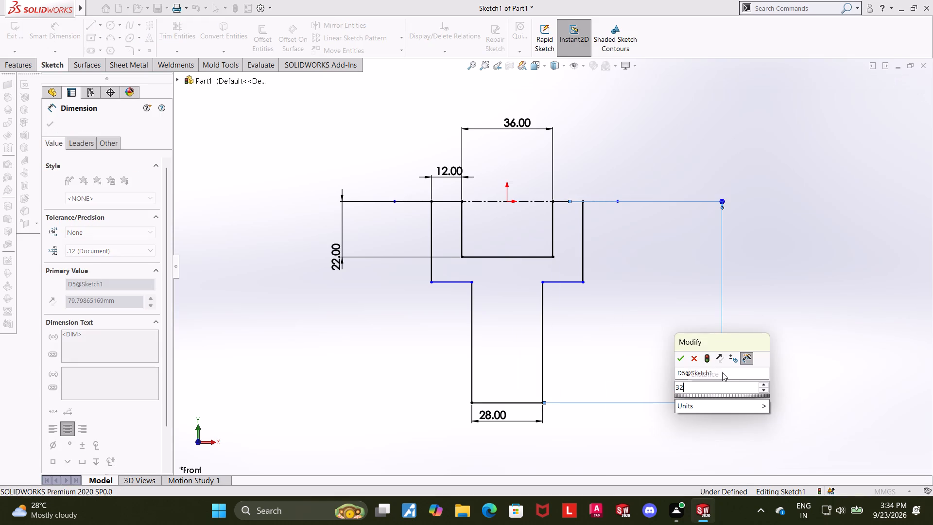
key("shift+plus")
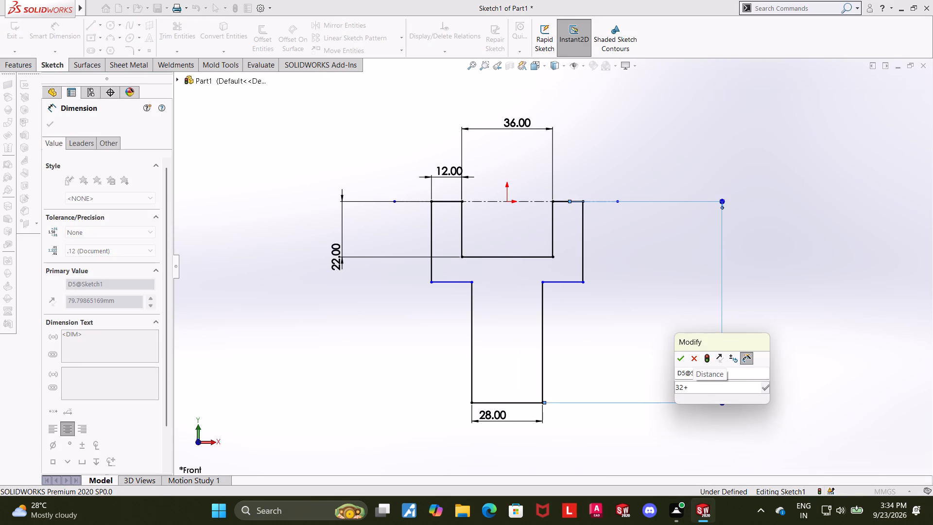
type("72")
key("Return")
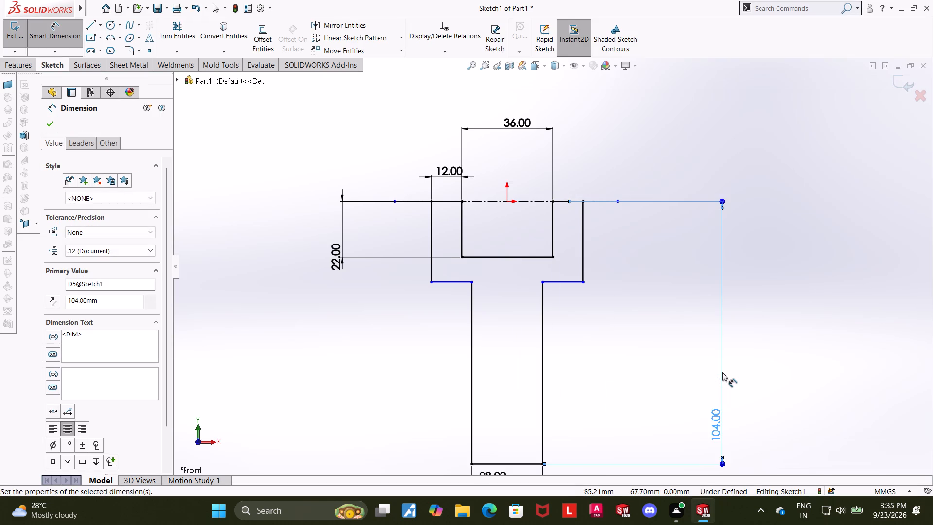
scroll(722, 372, "up", 5)
scroll(734, 360, "down", 2)
key("Escape")
Add a driven width dimension between the stem's two vertical edges, placed above the recess.
scroll(523, 210, "down", 1)
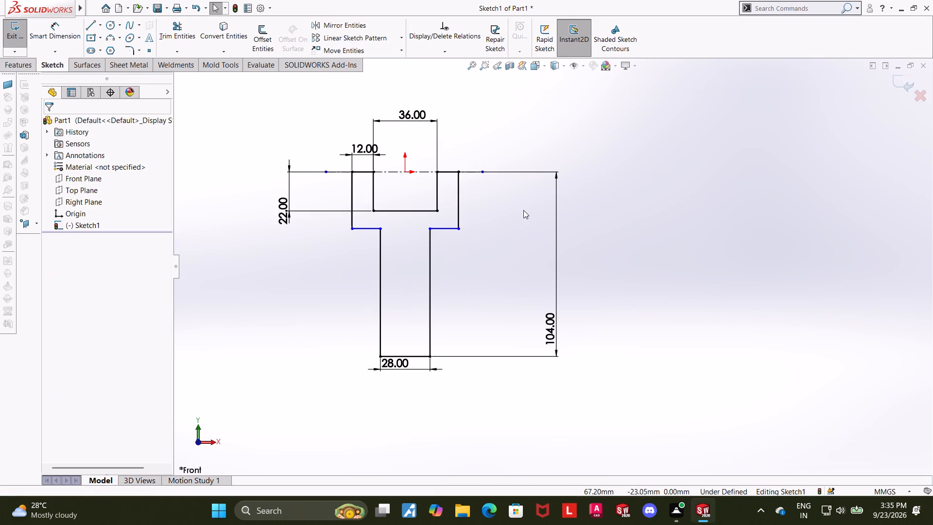
scroll(613, 216, "down", 1)
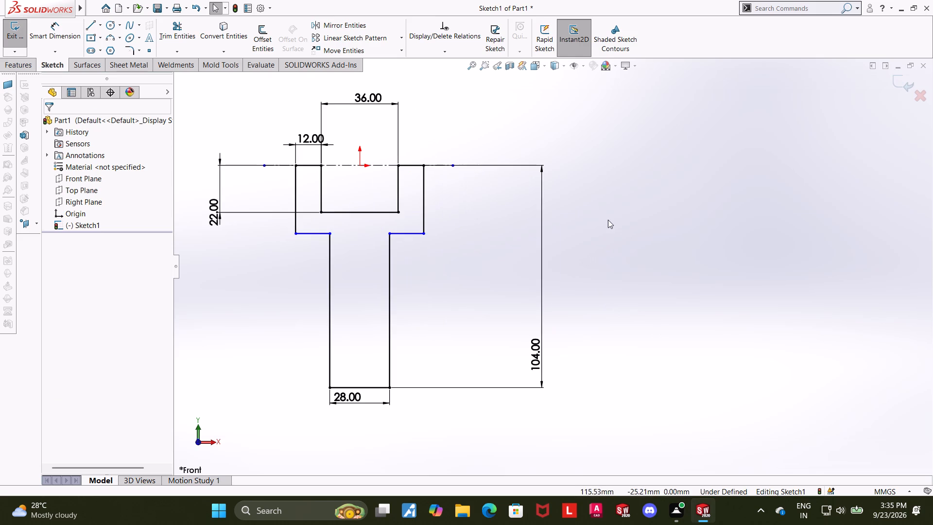
left_click(67, 29)
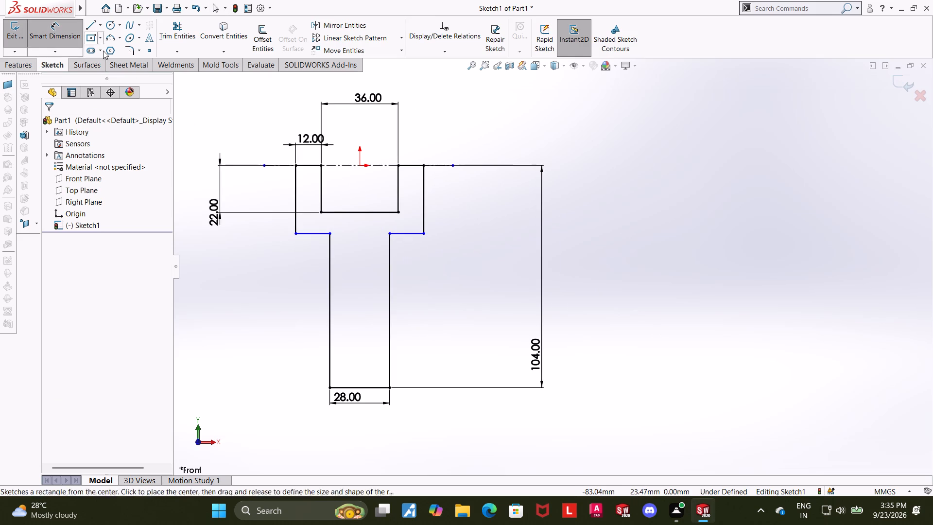
left_click(331, 243)
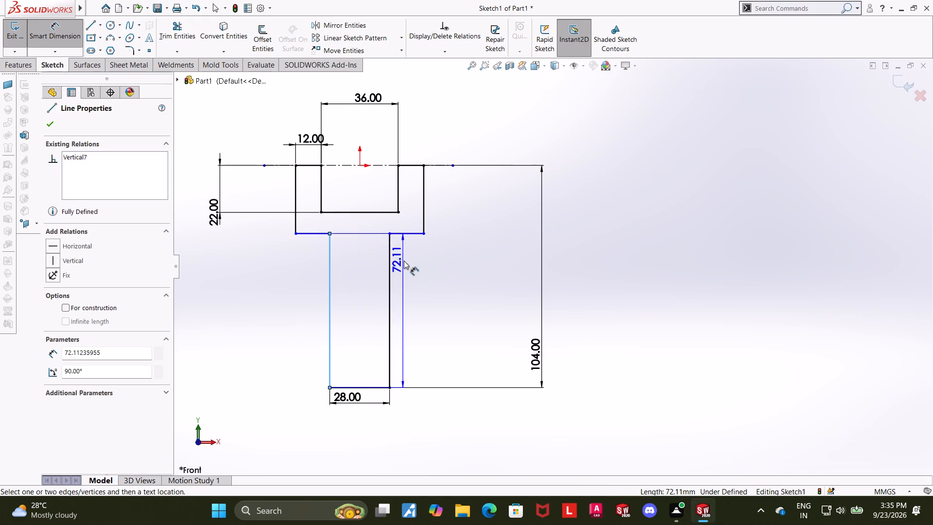
left_click(389, 258)
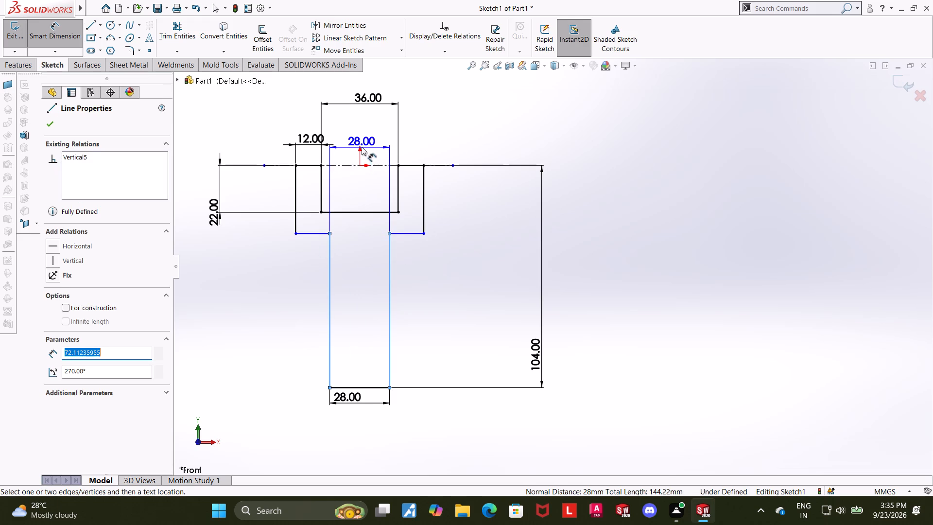
left_click(362, 147)
type("28")
key("Return")
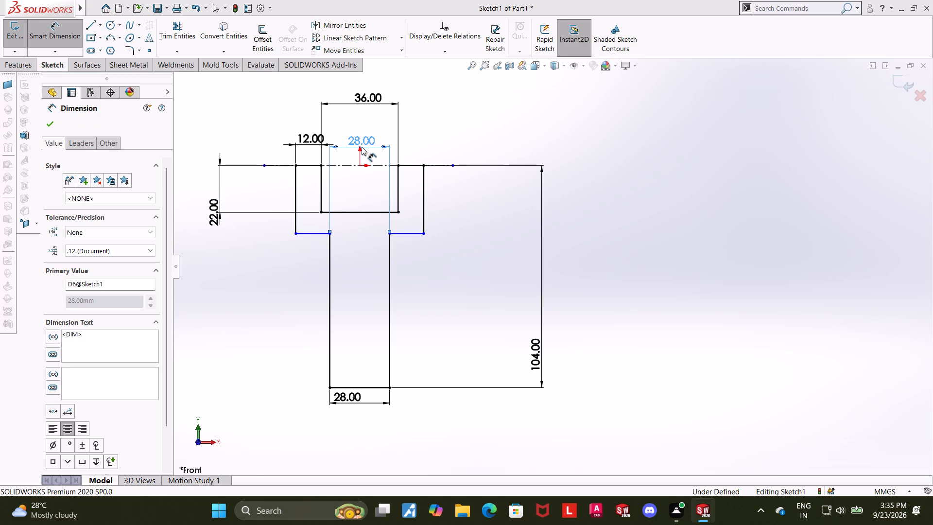
left_click(277, 289)
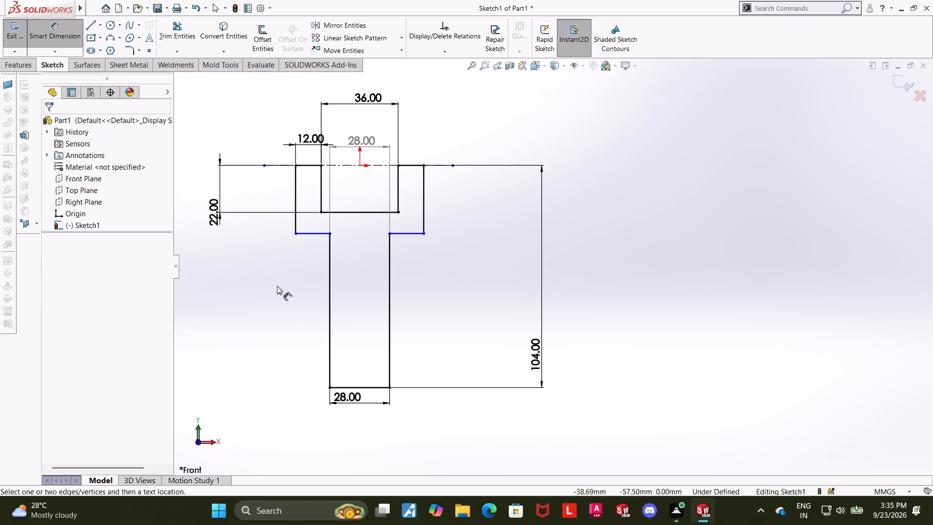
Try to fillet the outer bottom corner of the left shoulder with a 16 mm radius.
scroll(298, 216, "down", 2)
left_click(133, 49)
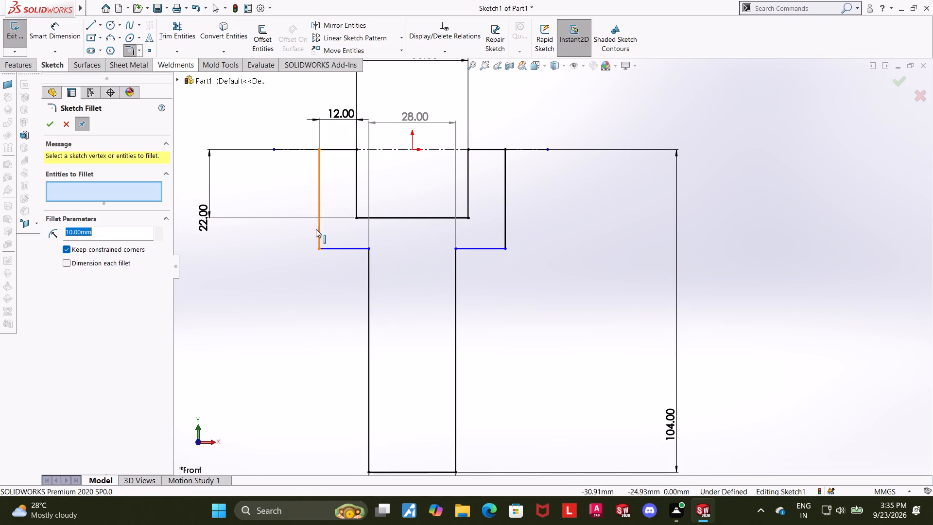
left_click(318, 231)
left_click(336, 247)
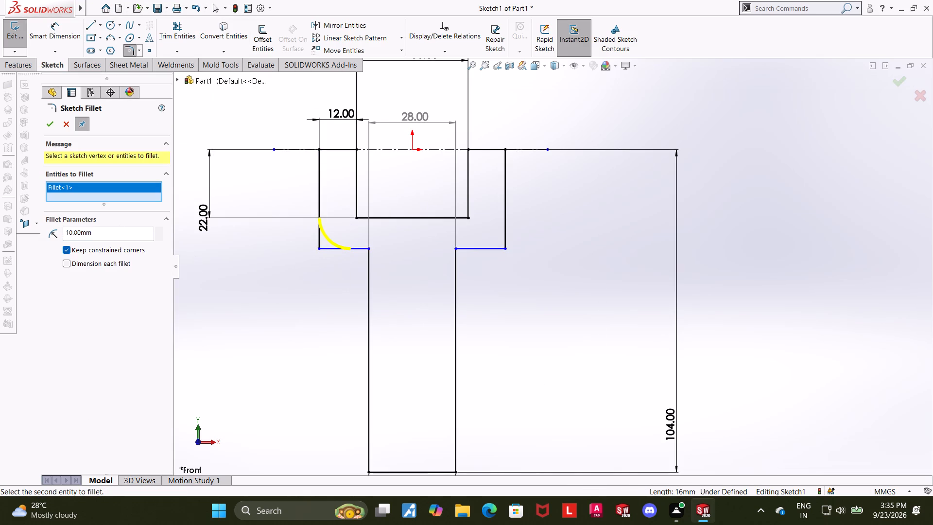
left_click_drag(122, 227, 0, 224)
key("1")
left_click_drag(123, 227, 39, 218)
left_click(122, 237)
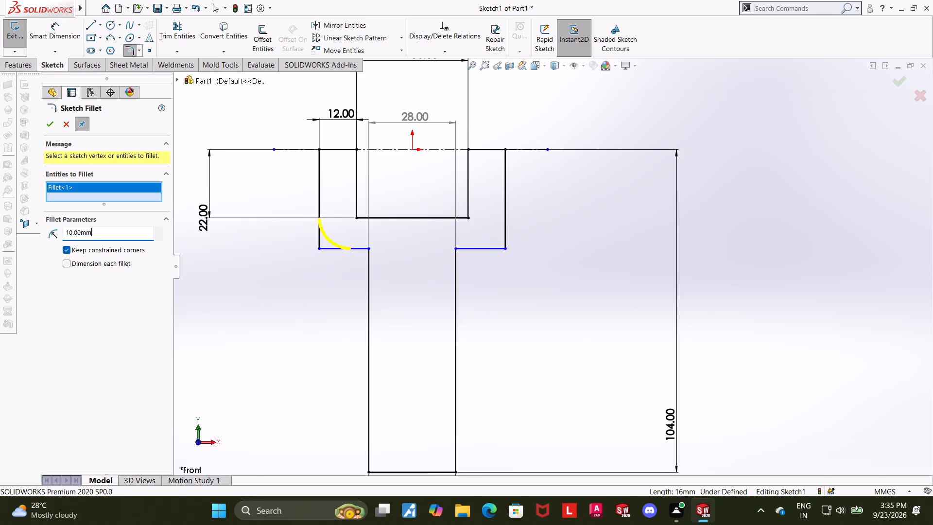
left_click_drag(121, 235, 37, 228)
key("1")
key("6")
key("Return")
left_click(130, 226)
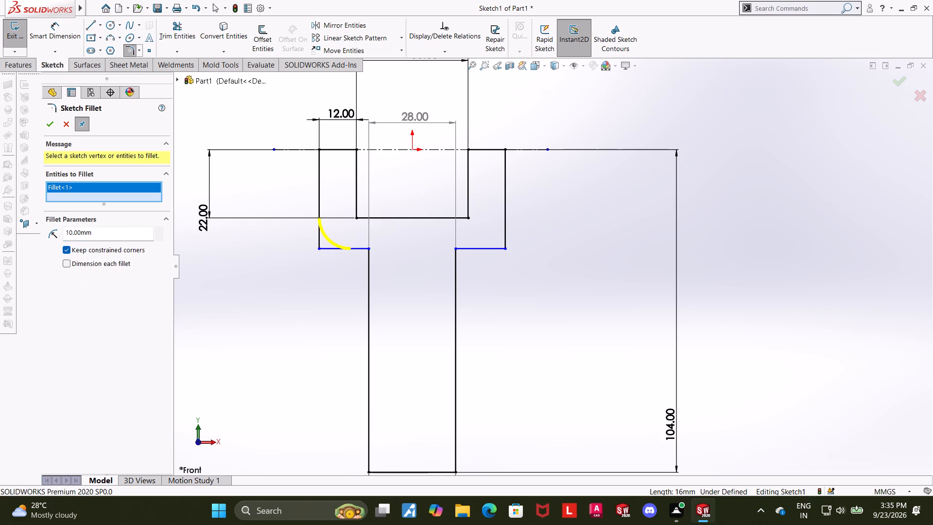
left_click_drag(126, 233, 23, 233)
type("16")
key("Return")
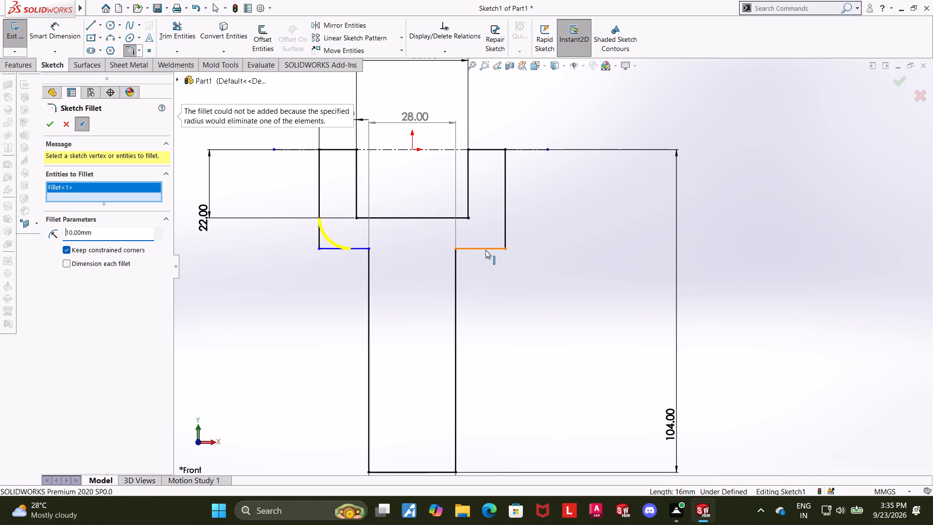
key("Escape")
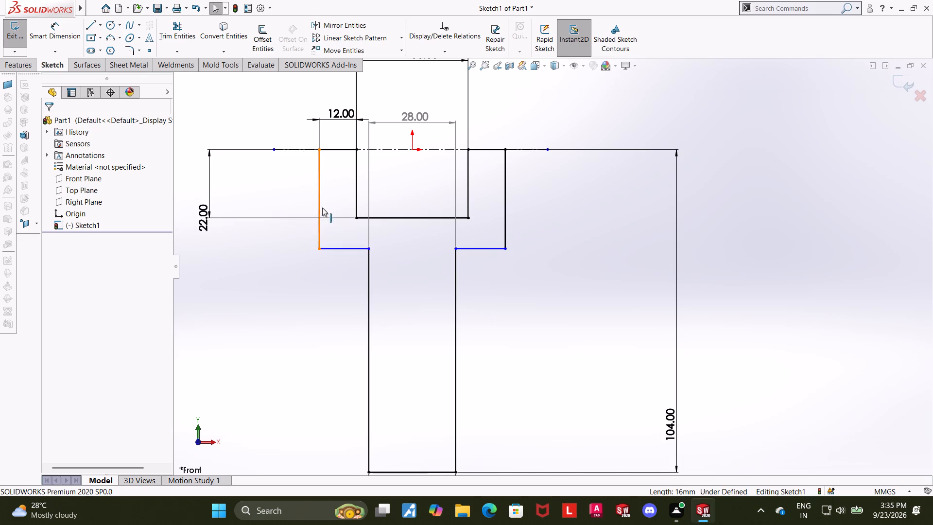
Trim away the horizontal line at the bottom of the left shoulder.
left_click(173, 31)
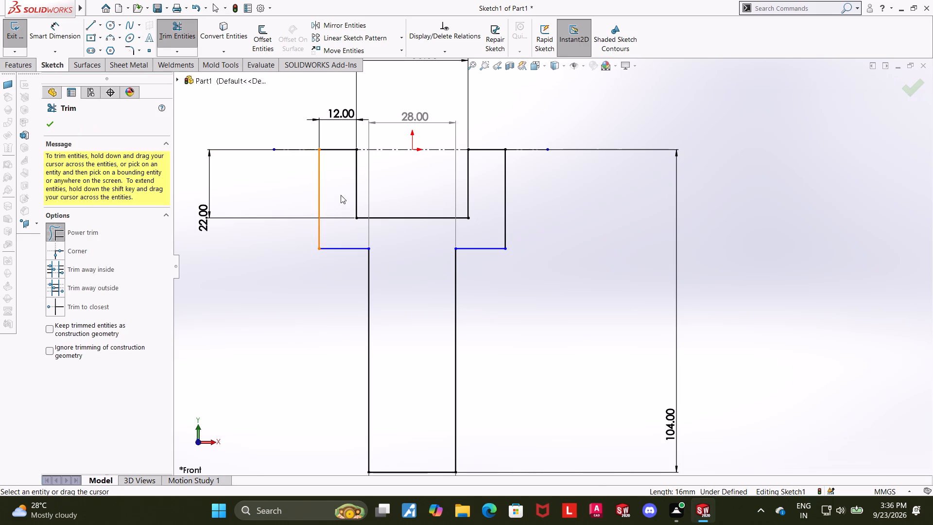
left_click_drag(328, 230, 320, 266)
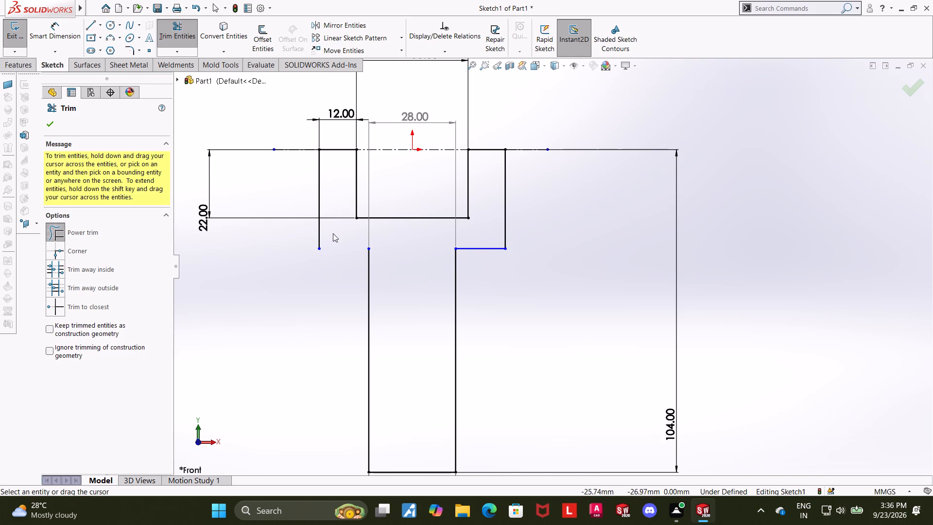
key("Escape")
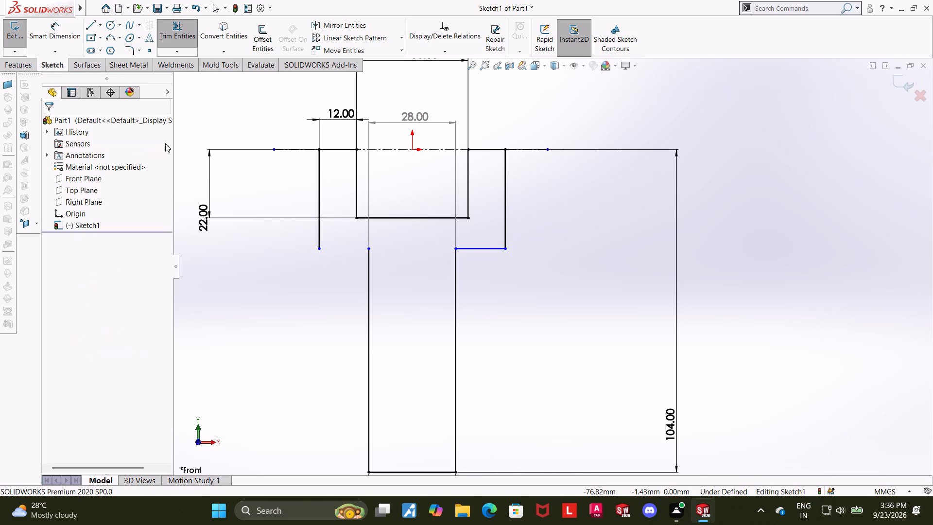
Draw a horizontal construction line from the recess's bottom-left corner outward past the profile's left outer edge.
left_click(102, 23)
left_click(108, 47)
left_click(356, 218)
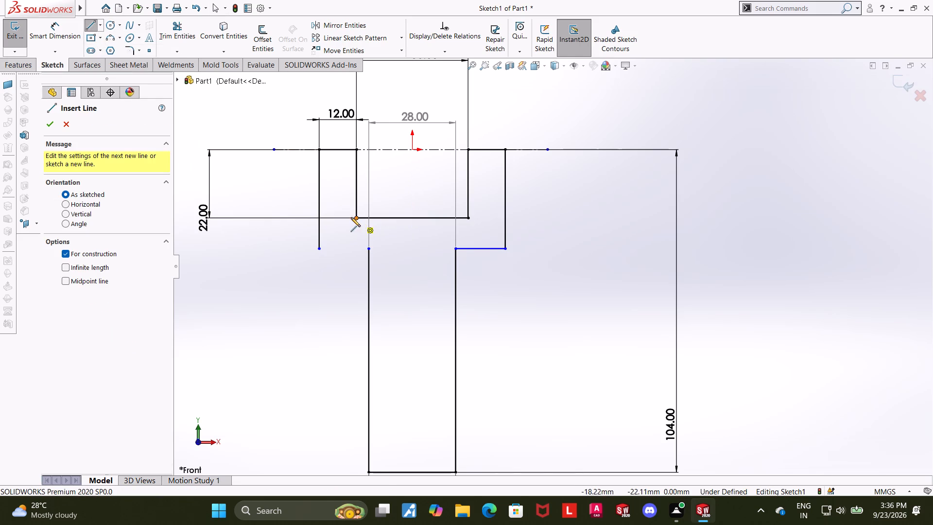
left_click(287, 217)
key("Escape")
key("Escape")
key("Escape")
Trim the part of the left outer vertical edge that extends below the horizontal construction line.
left_click(173, 33)
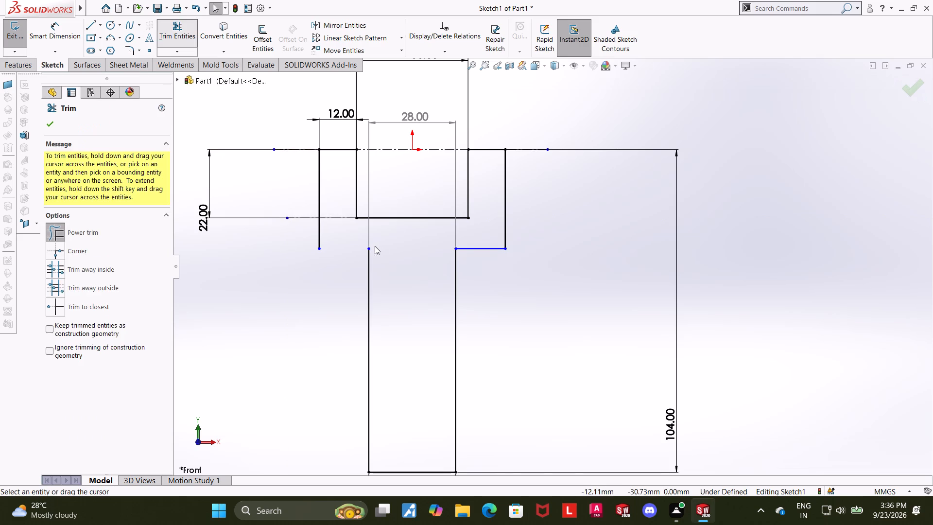
left_click_drag(338, 235, 265, 230)
key("Escape")
Sketch an outward-bulging three-point arc, radius about 13.3 mm, from the left outer edge's lower end to the stem's left edge top.
left_click(116, 38)
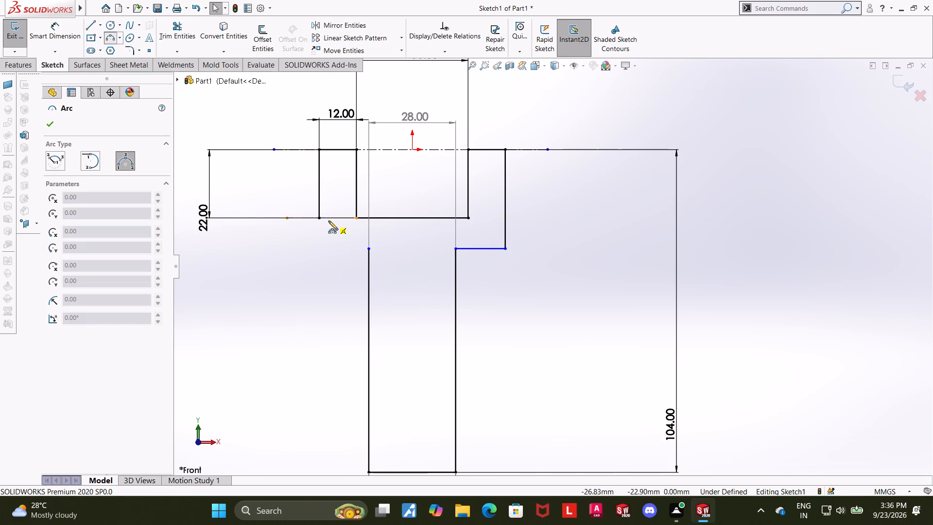
left_click(321, 219)
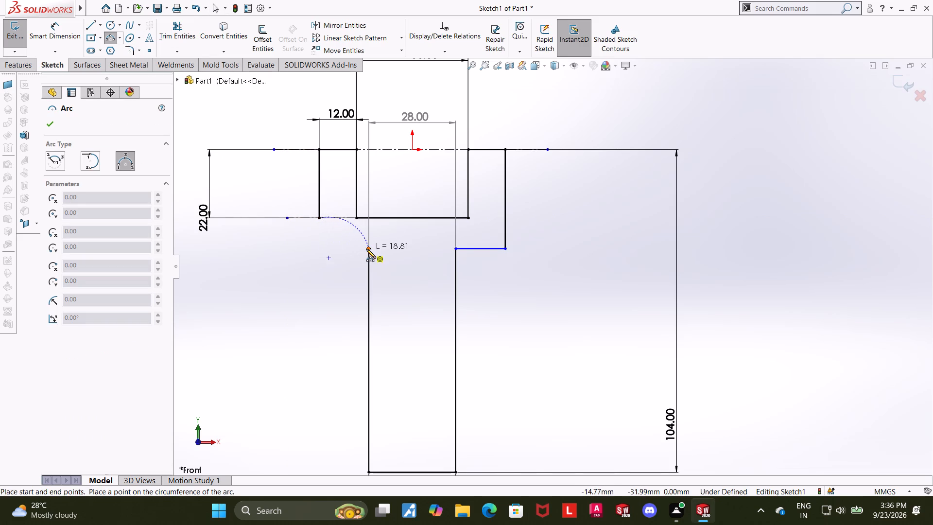
left_click(367, 249)
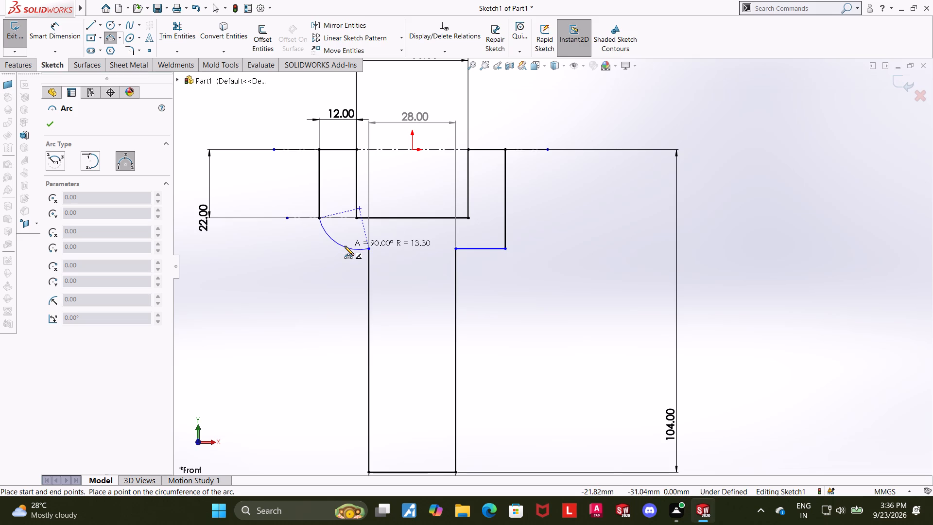
left_click(345, 246)
key("Escape")
key("Escape")
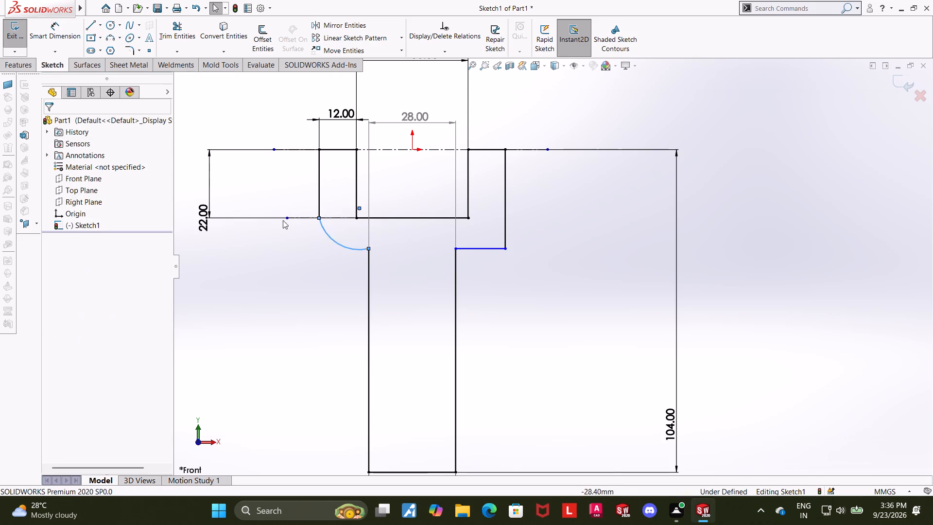
key("Escape")
Dimension the left shoulder arc's radius as 16 mm.
left_click(52, 29)
left_click(335, 246)
left_click(339, 243)
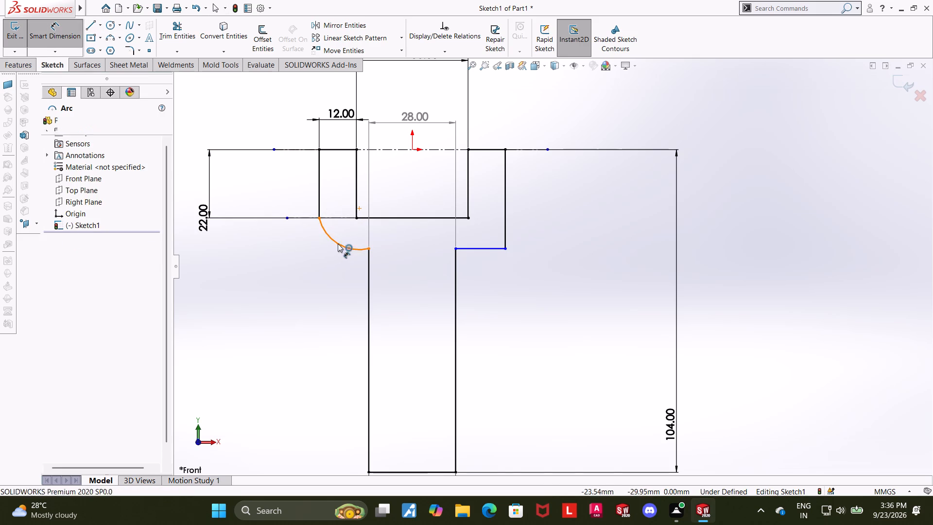
left_click(307, 260)
type("16")
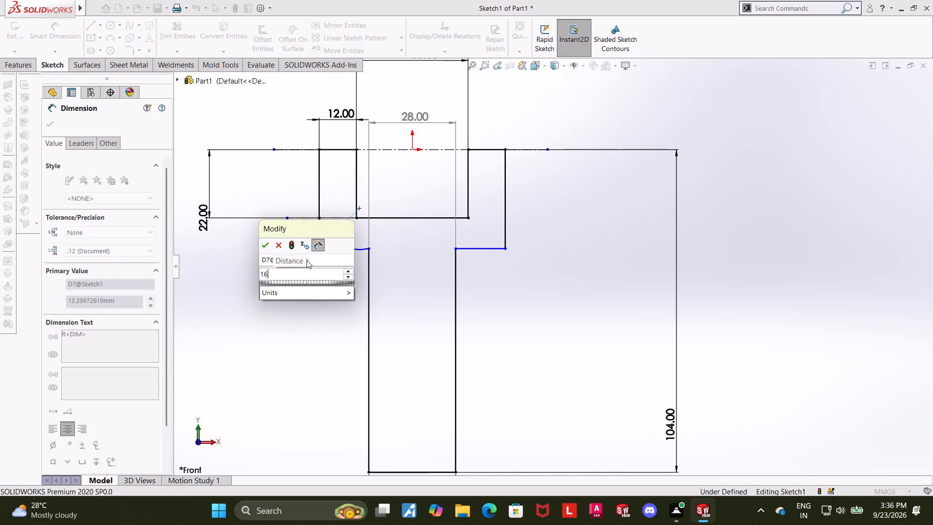
key("Return")
key("Escape")
key("Escape")
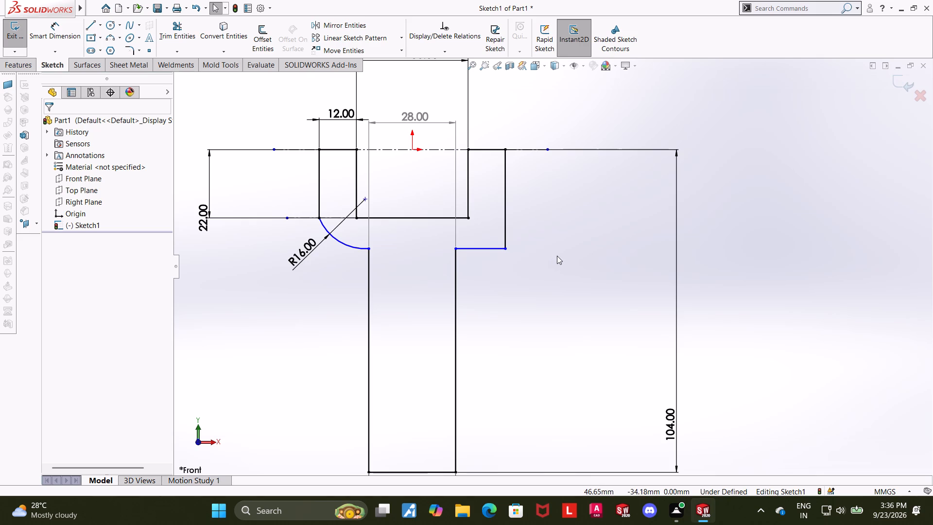
Add a tangent relation between the left shoulder arc and the left outer vertical edge.
left_click(320, 205, "ctrl")
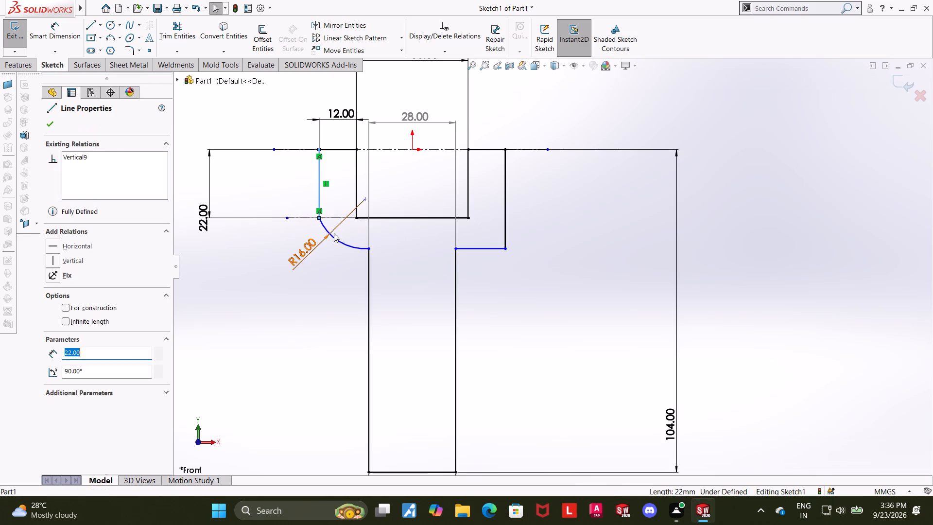
left_click(335, 239, "ctrl")
left_click(52, 293)
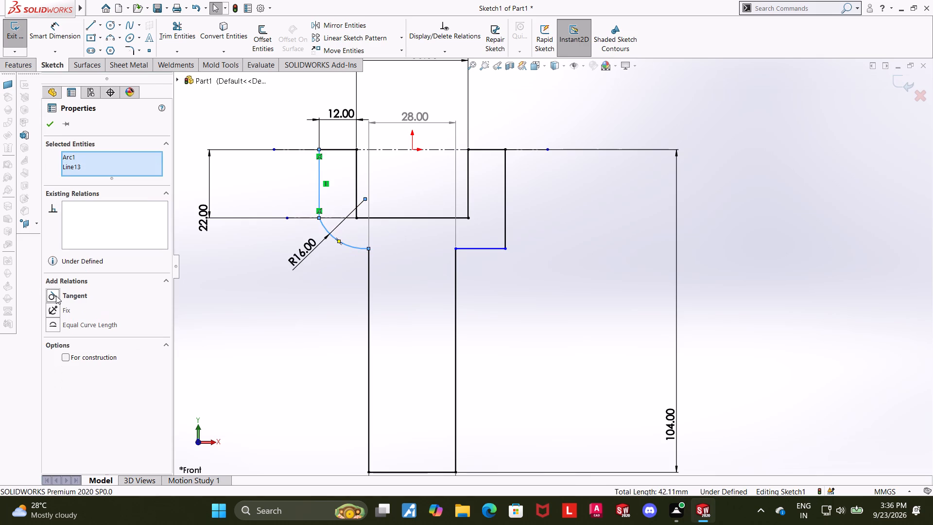
left_click(49, 126)
left_click(767, 229)
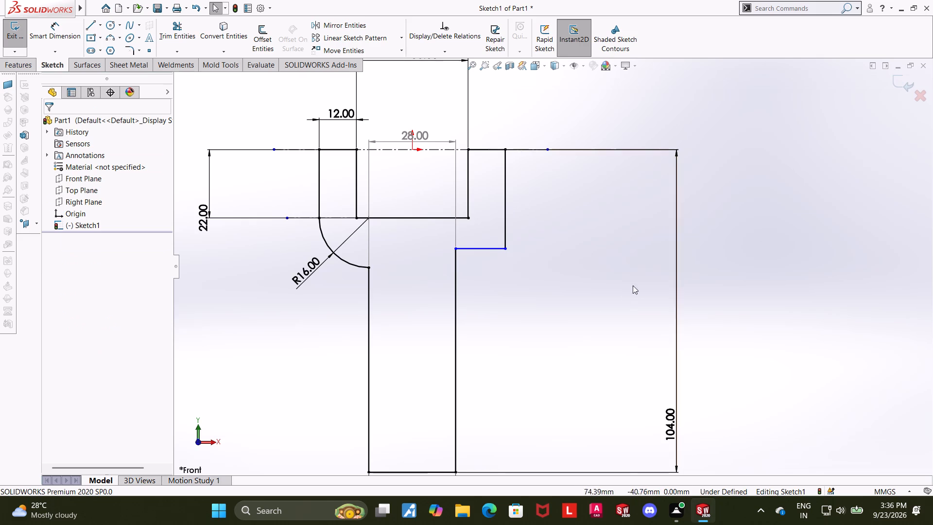
Trim away the horizontal line at the bottom of the right shoulder.
scroll(418, 226, "down", 3)
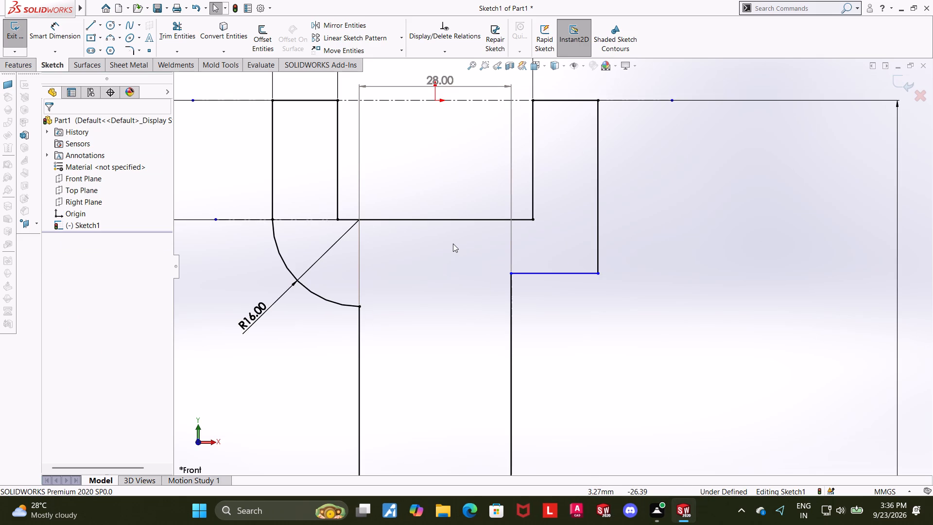
scroll(617, 283, "up", 1)
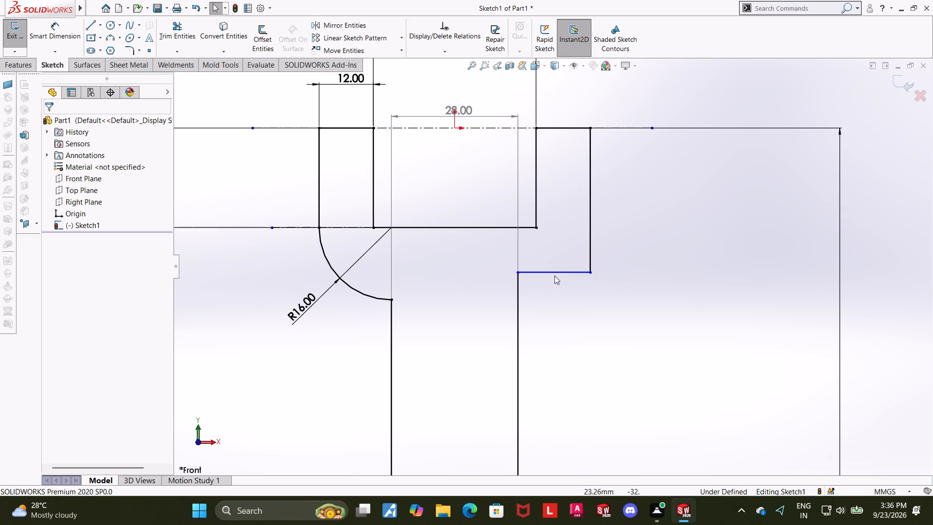
left_click(179, 35)
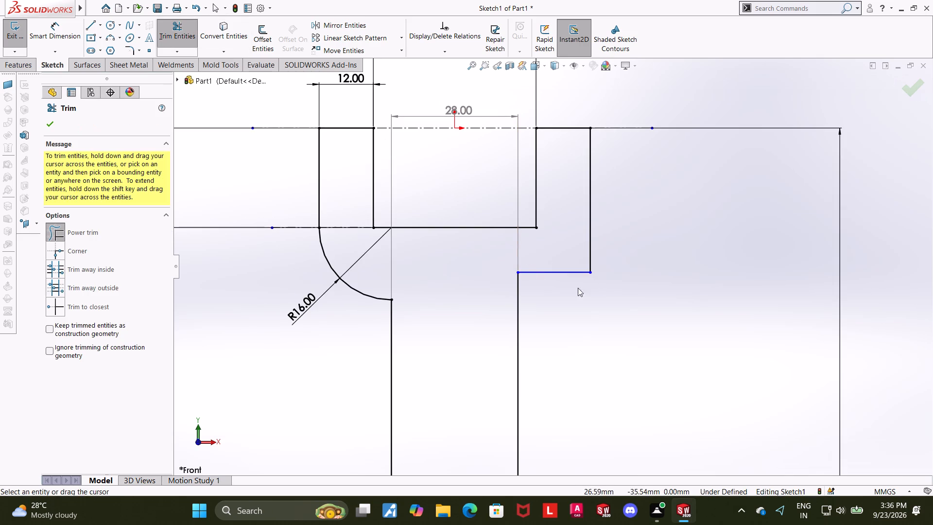
left_click_drag(567, 256, 560, 309)
key("Escape")
key("Escape")
key("Escape")
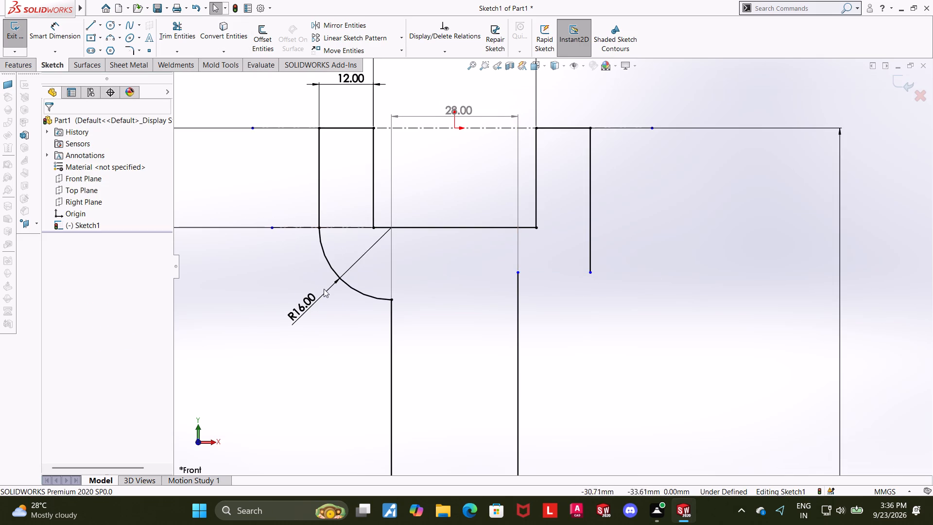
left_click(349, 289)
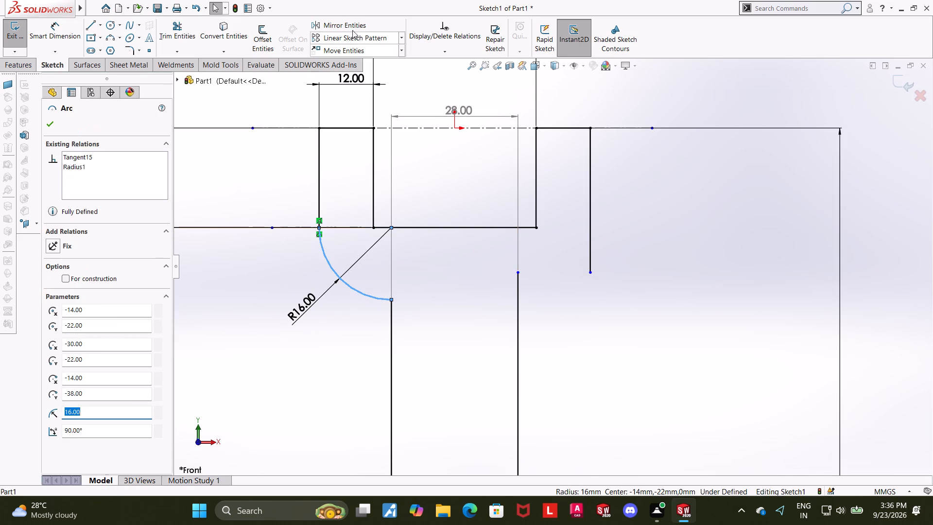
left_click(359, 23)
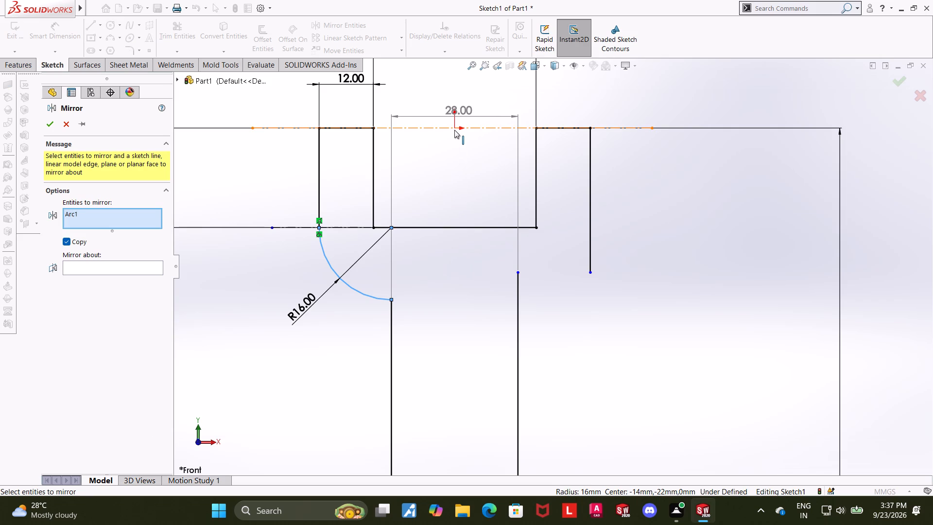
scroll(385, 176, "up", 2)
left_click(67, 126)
Draw a vertical centerline from the origin down through the recess into the upper part of the stem.
left_click(101, 25)
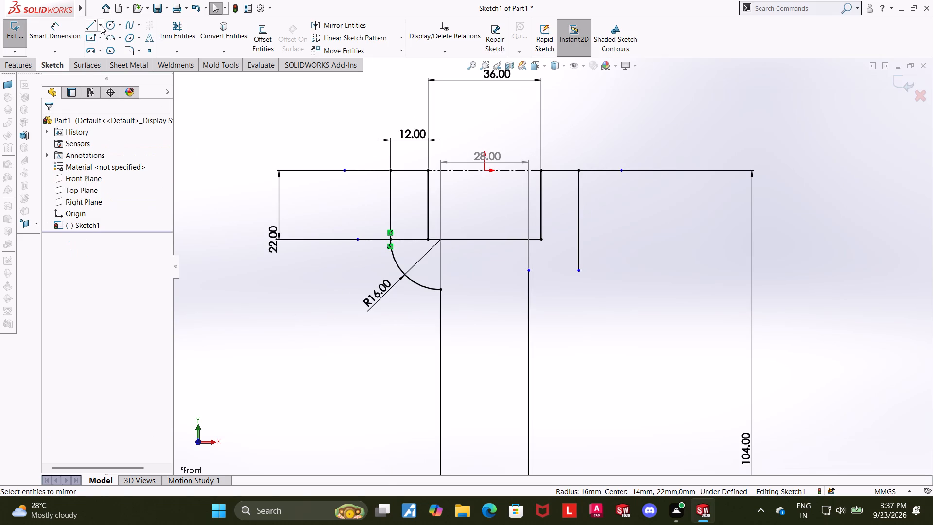
left_click(96, 46)
left_click(486, 172)
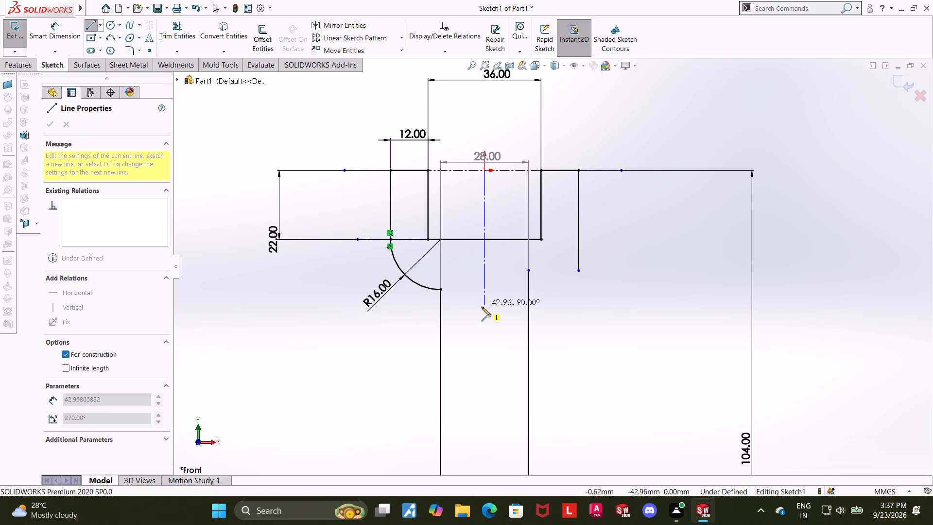
left_click(484, 313)
key("Escape")
key("Escape")
key("Escape")
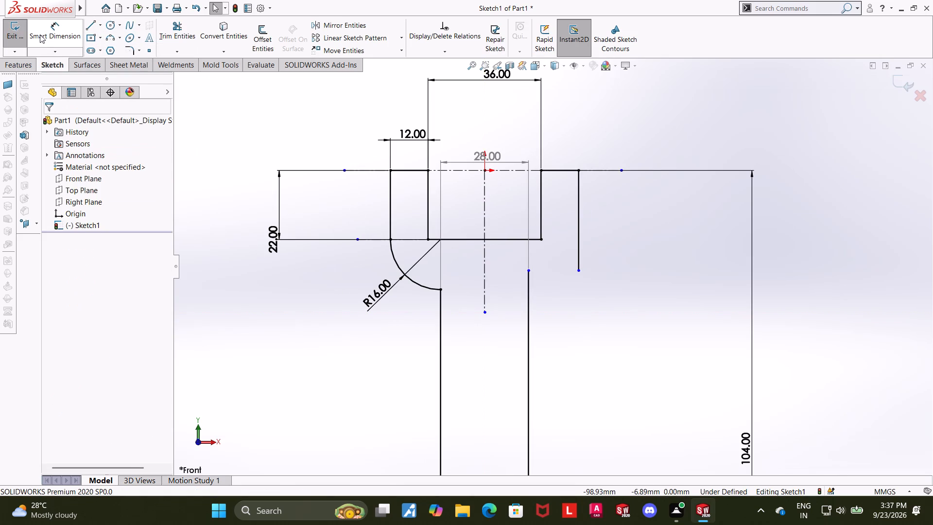
Mirror the left shoulder arc about the vertical centerline, keeping the original.
left_click(322, 24)
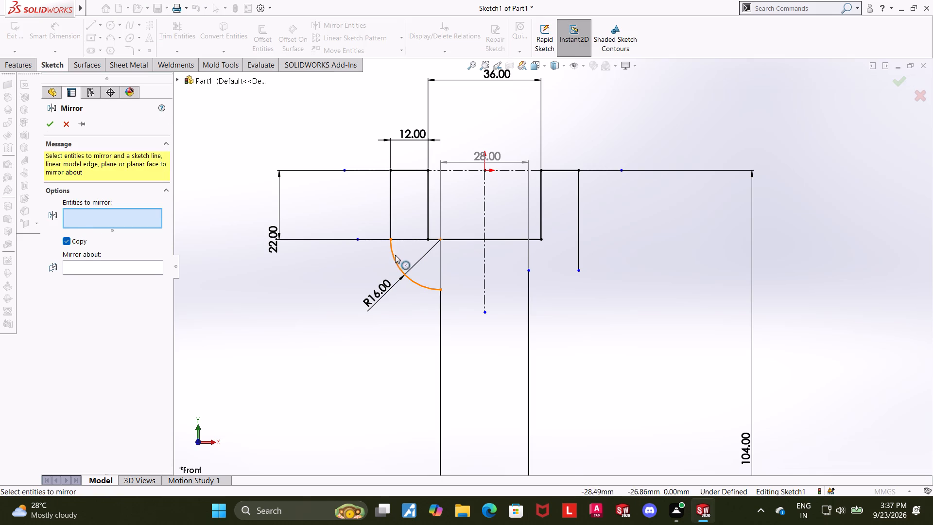
left_click(395, 255)
left_click(131, 266)
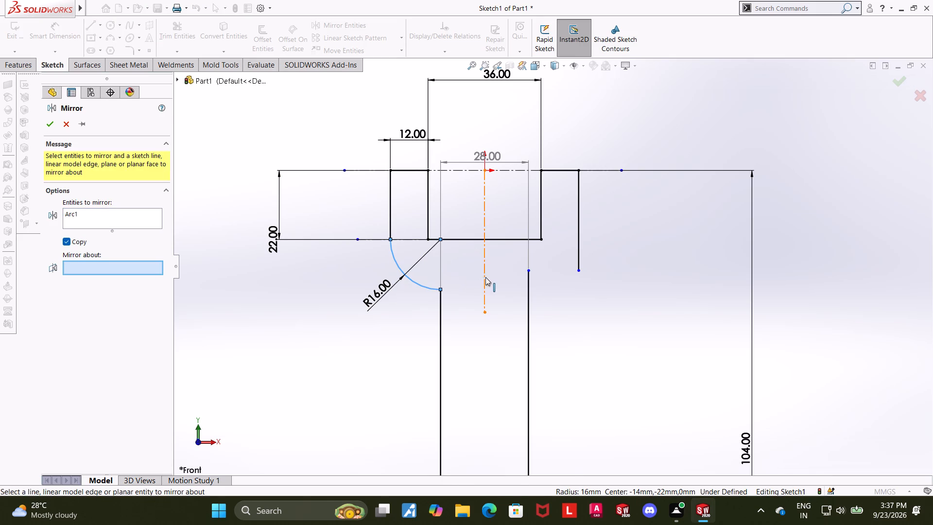
left_click(486, 278)
left_click(49, 122)
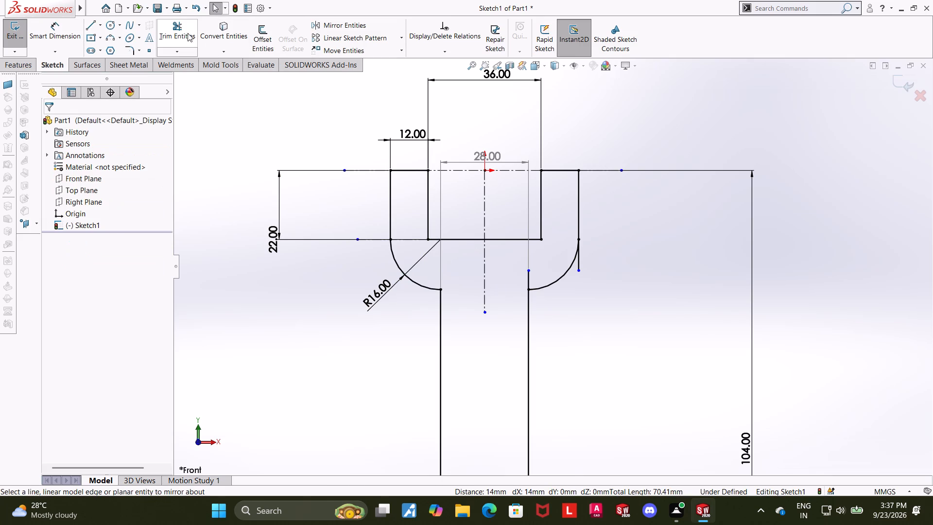
Trim away the leftover piece of the right outer vertical edge extending below the start of the right shoulder arc.
left_click(188, 33)
scroll(577, 268, "down", 7)
left_click_drag(556, 264, 591, 228)
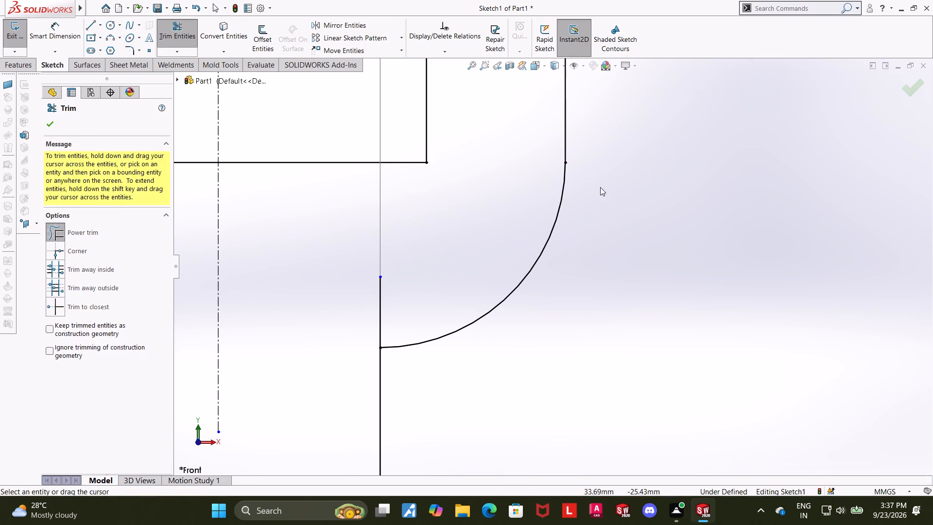
key("Escape")
key("Escape")
Add a tangent relation between the right shoulder arc and the right outer vertical edge.
left_click(564, 147)
left_click(563, 183, "ctrl")
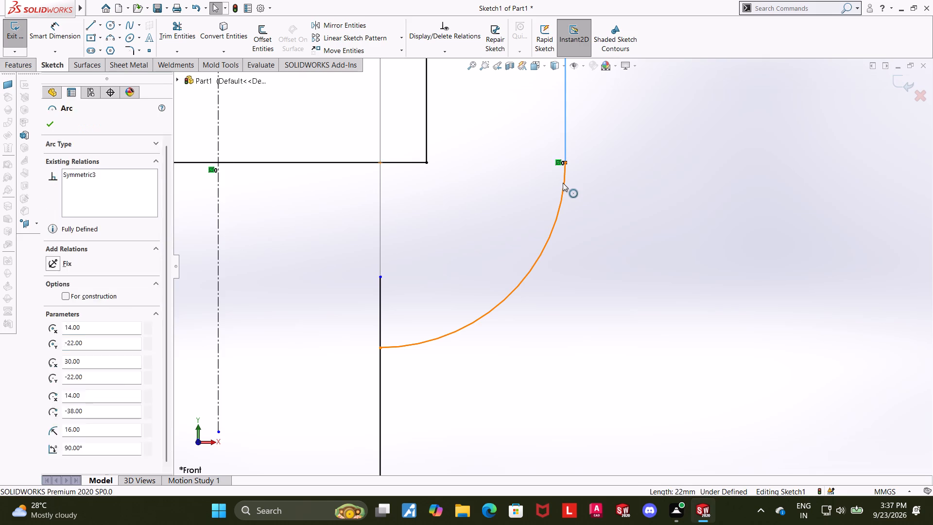
left_click(55, 292)
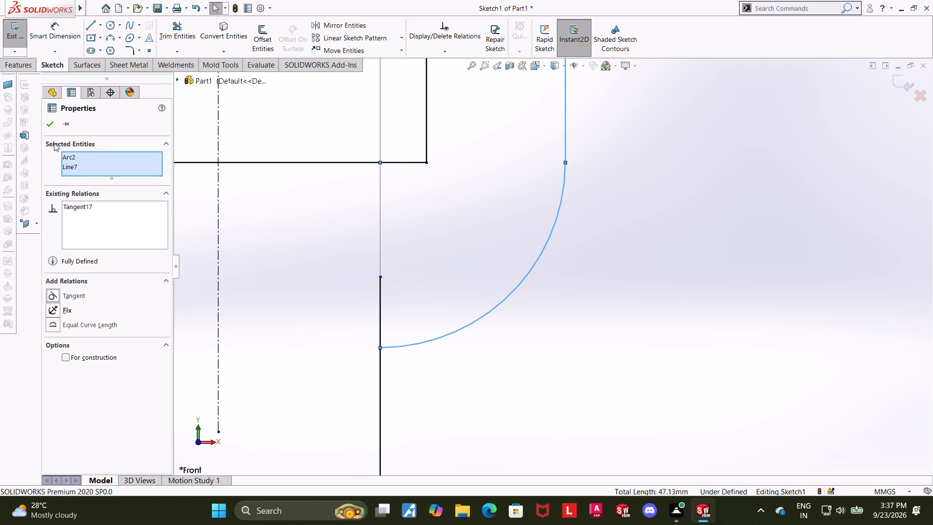
left_click(54, 123)
Trim away the short piece of the stem's right edge extending above the lower end of the right shoulder arc.
left_click(186, 26)
left_click_drag(404, 274, 365, 286)
scroll(404, 265, "up", 6)
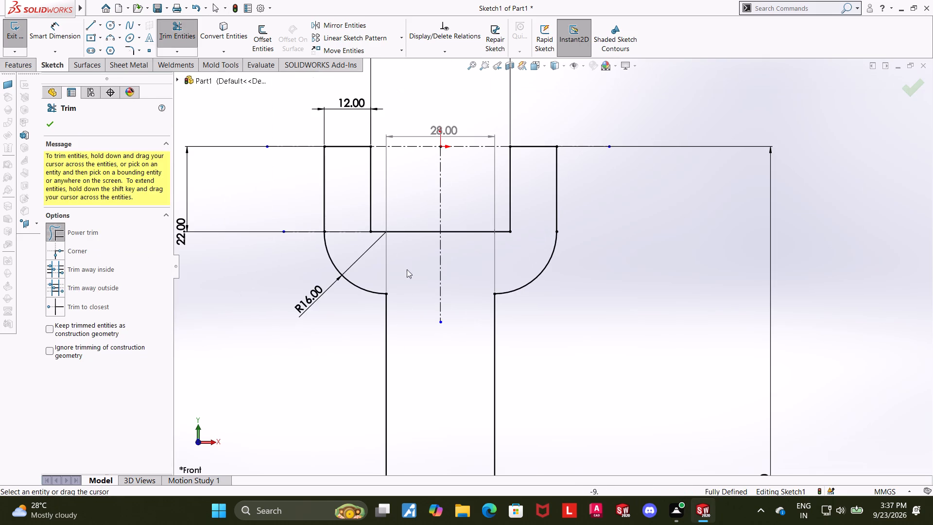
key("Escape")
key("Escape")
key("Escape")
Move the stem's 28 mm width dimension farther below the stem's bottom edge.
scroll(537, 288, "down", 1)
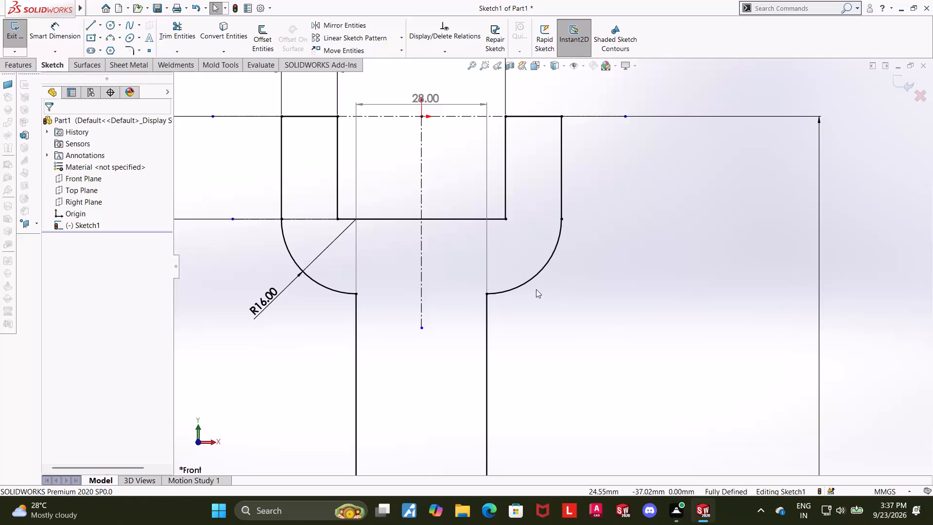
scroll(536, 289, "up", 1)
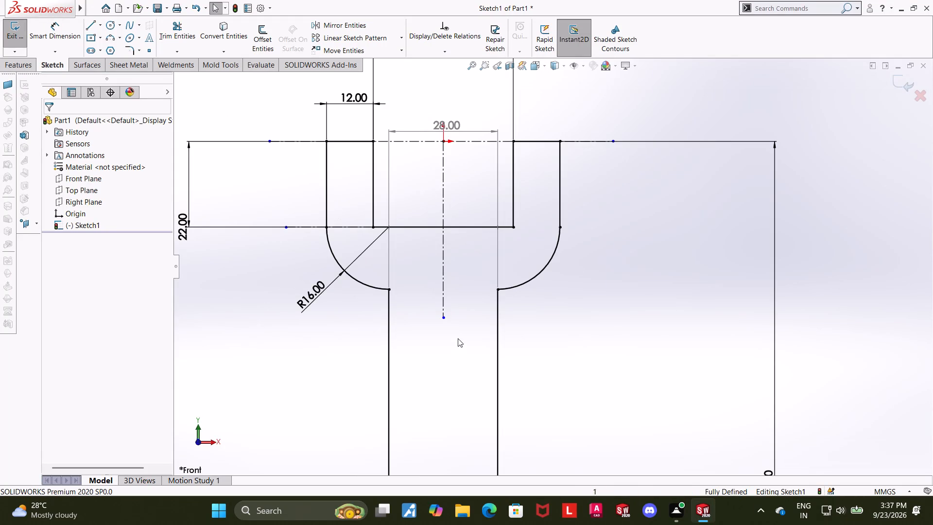
scroll(472, 375, "up", 6)
scroll(547, 343, "down", 2)
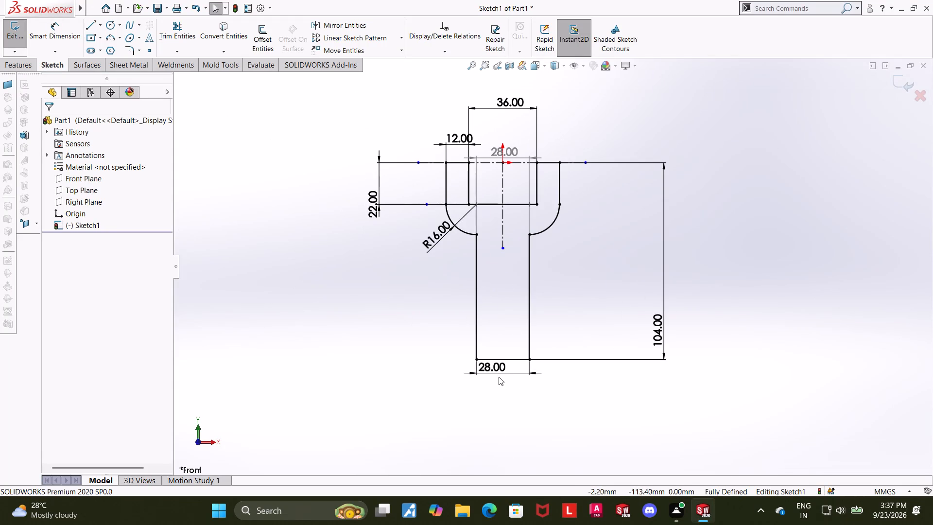
left_click_drag(498, 373, 497, 403)
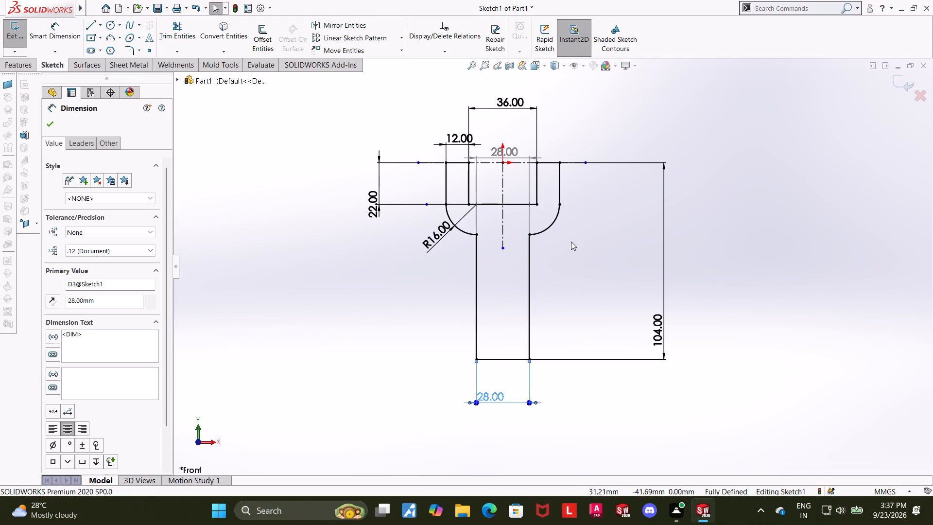
scroll(607, 251, "up", 1)
scroll(562, 204, "down", 3)
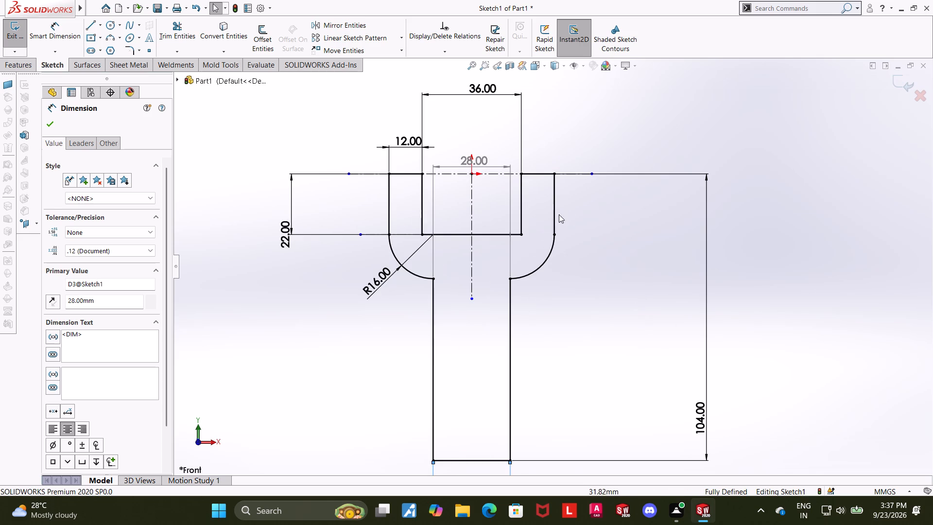
key("Escape")
key("Escape")
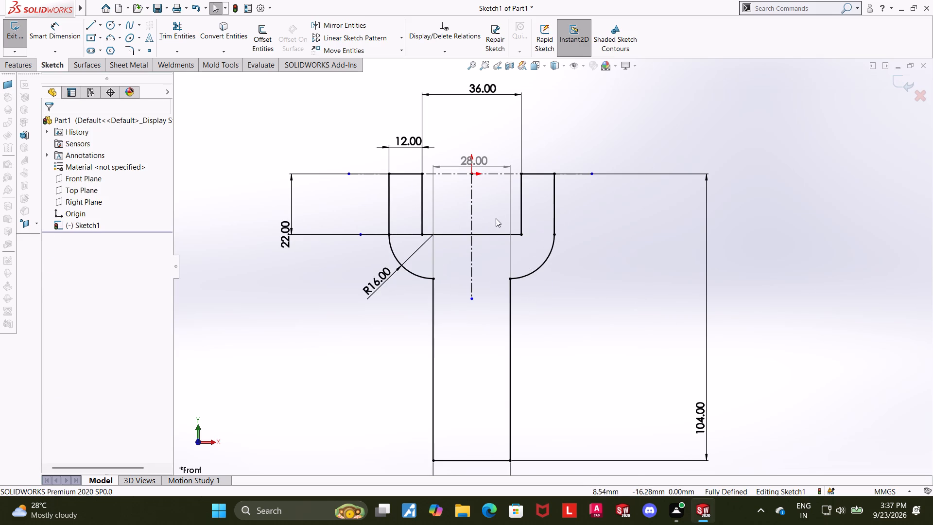
Round both bottom corners of the top recess with 3 mm sketch fillets, accepting removal of the equidistant relations.
scroll(489, 214, "up", 1)
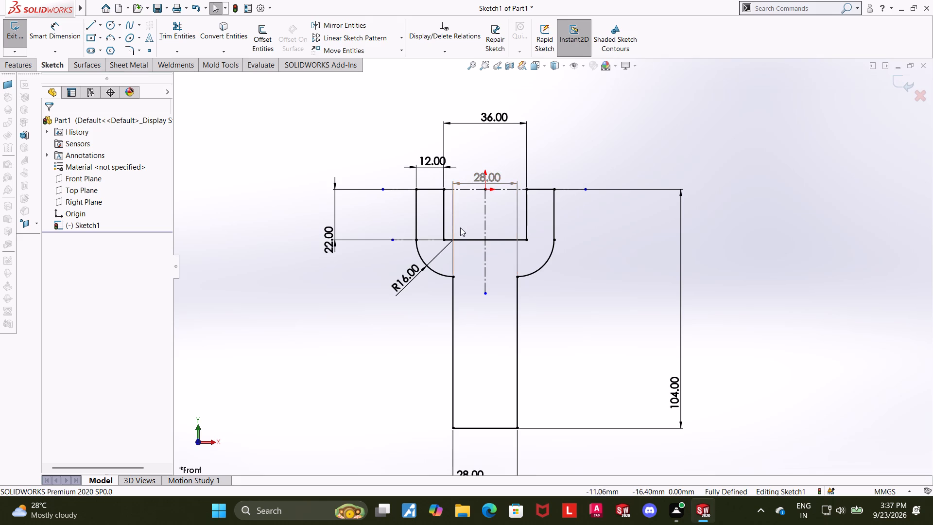
scroll(460, 228, "down", 4)
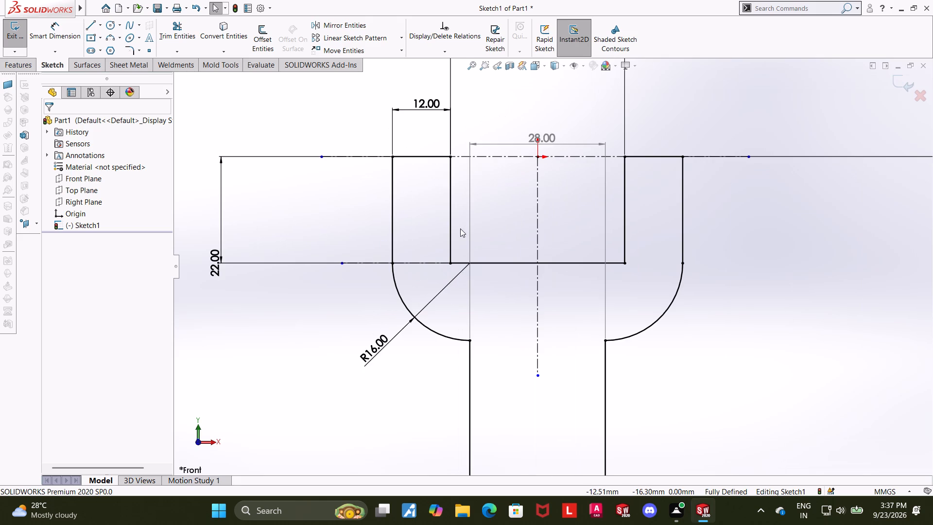
scroll(471, 242, "down", 2)
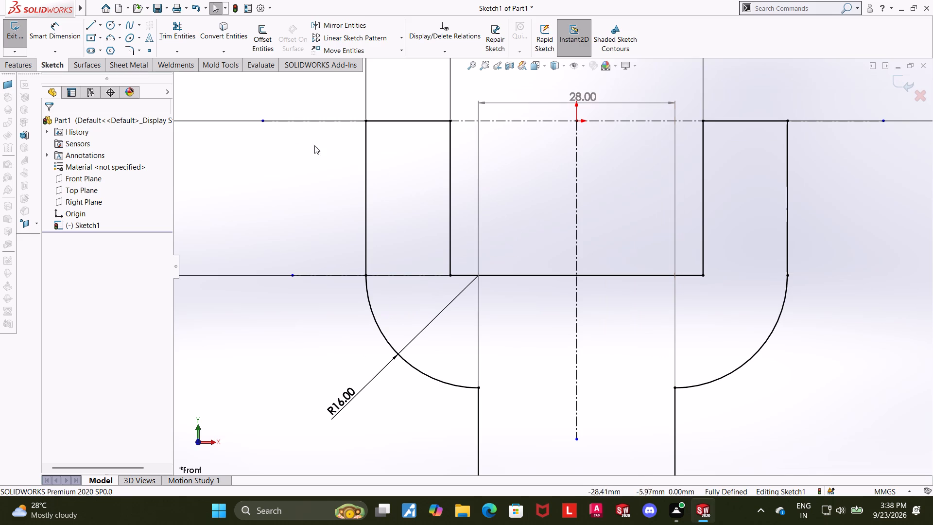
left_click(136, 51)
key("2")
key("Return")
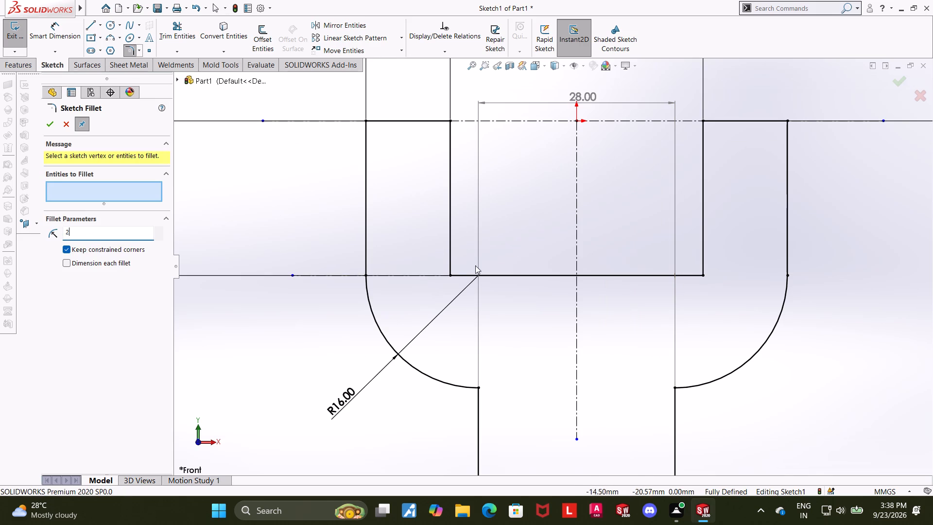
left_click(451, 259)
left_click(462, 276)
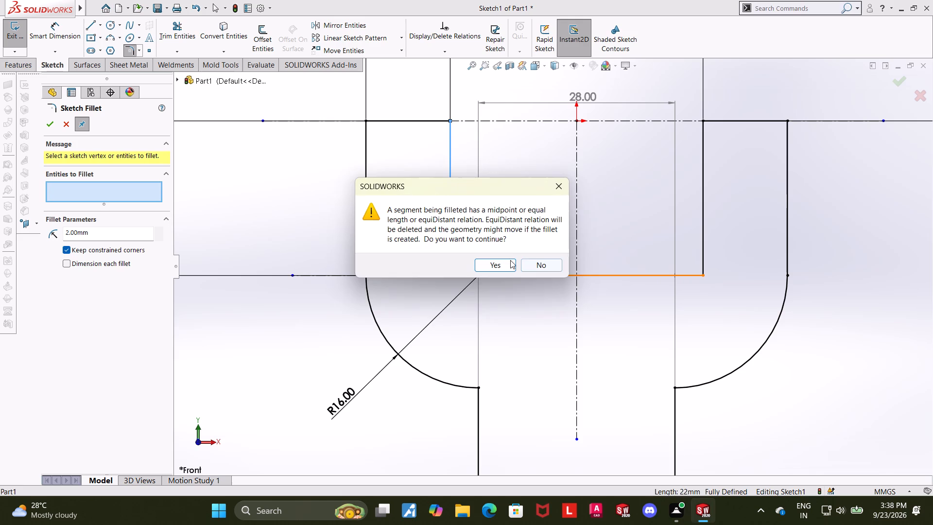
left_click(509, 260)
left_click(686, 273)
left_click(701, 259)
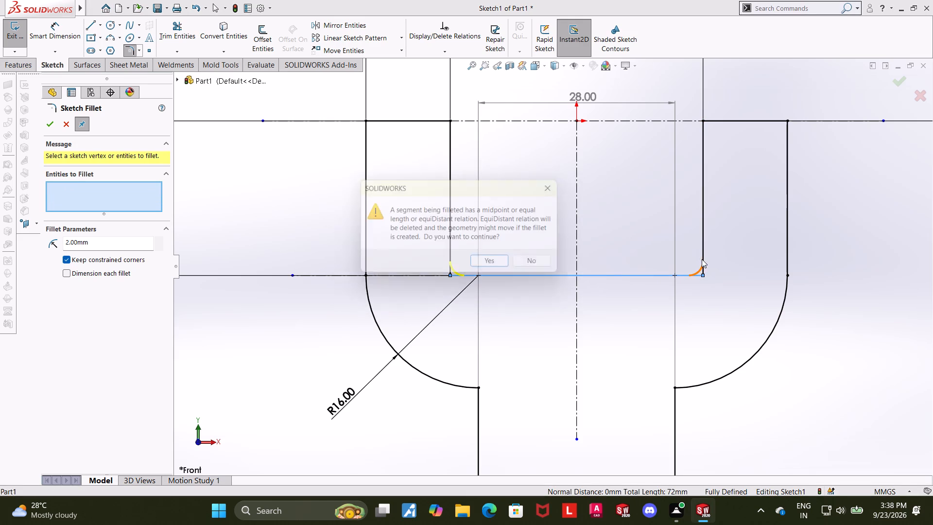
left_click(502, 262)
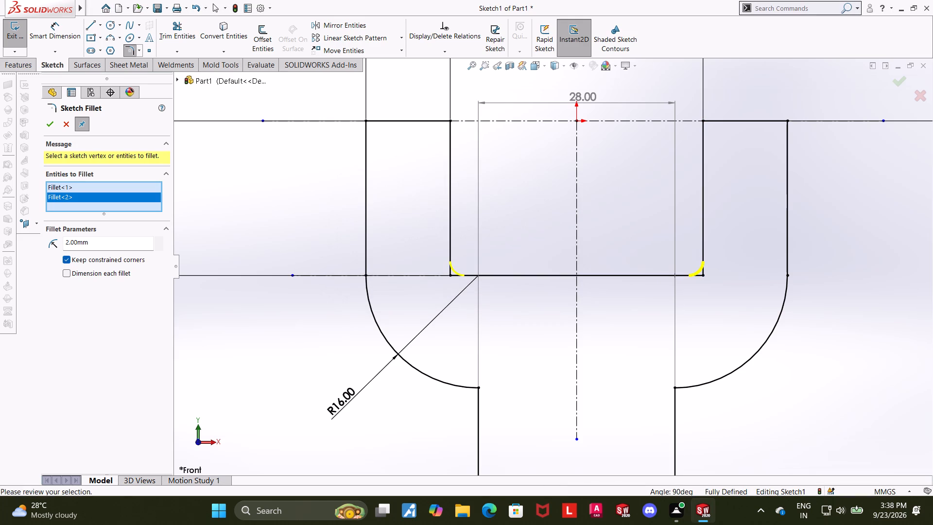
left_click_drag(111, 242, 0, 247)
key("3")
key("Return")
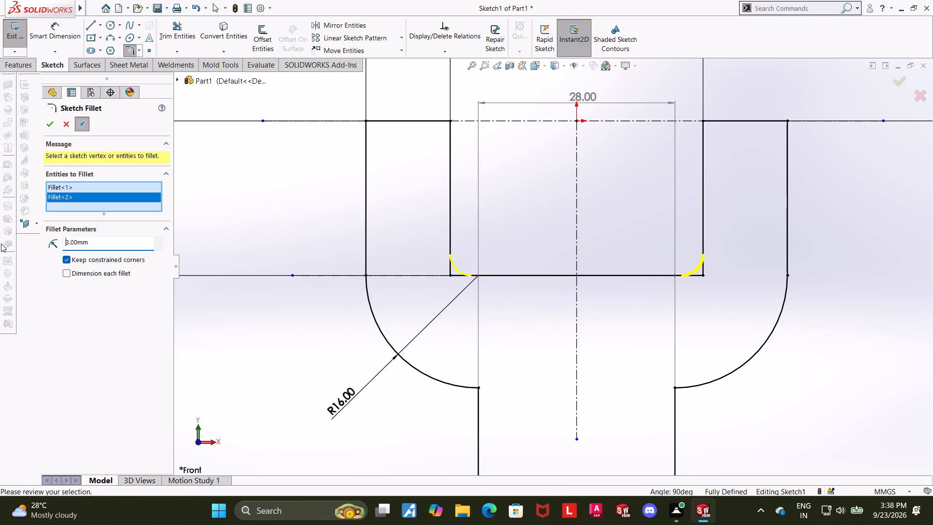
left_click(53, 123)
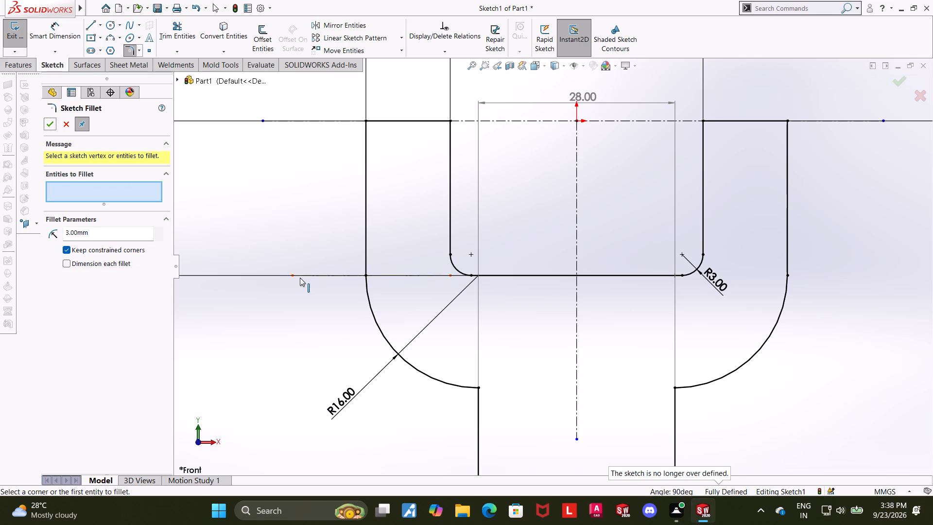
scroll(299, 277, "up", 2)
left_click(752, 289)
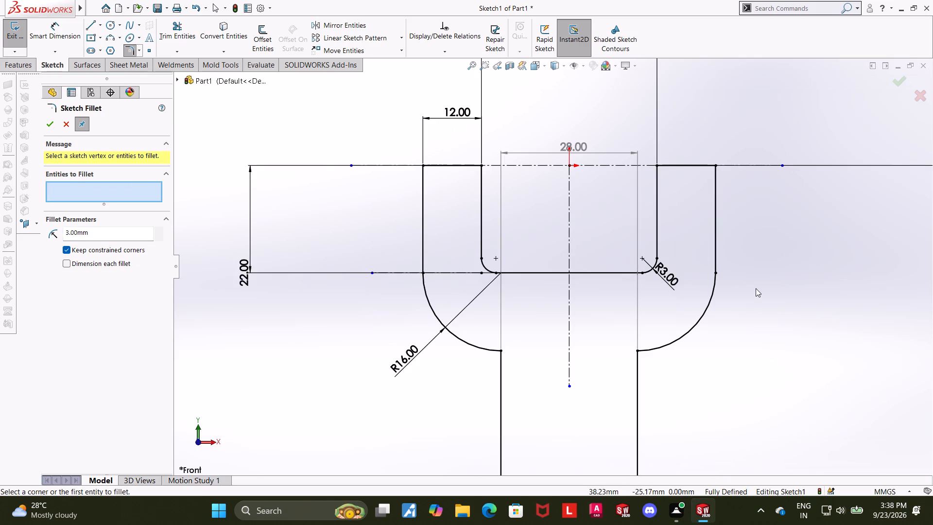
scroll(756, 288, "up", 1)
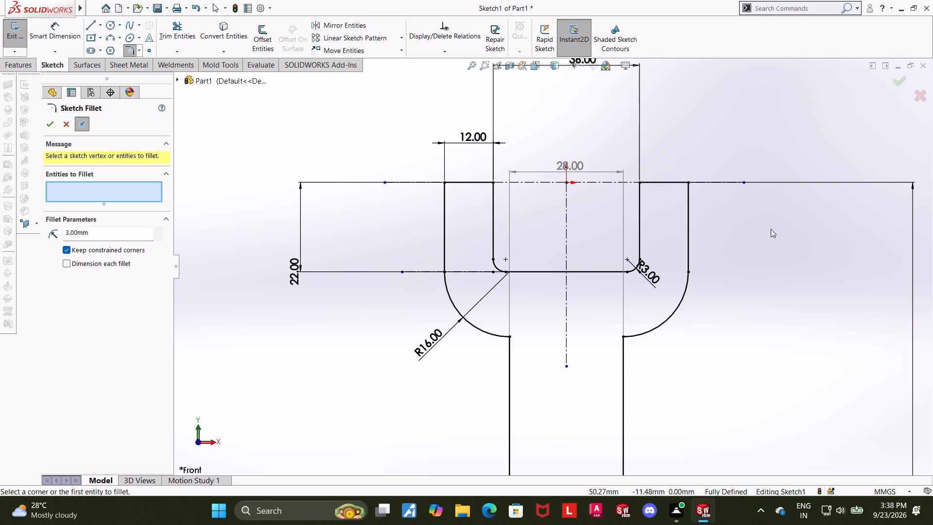
left_click(892, 81)
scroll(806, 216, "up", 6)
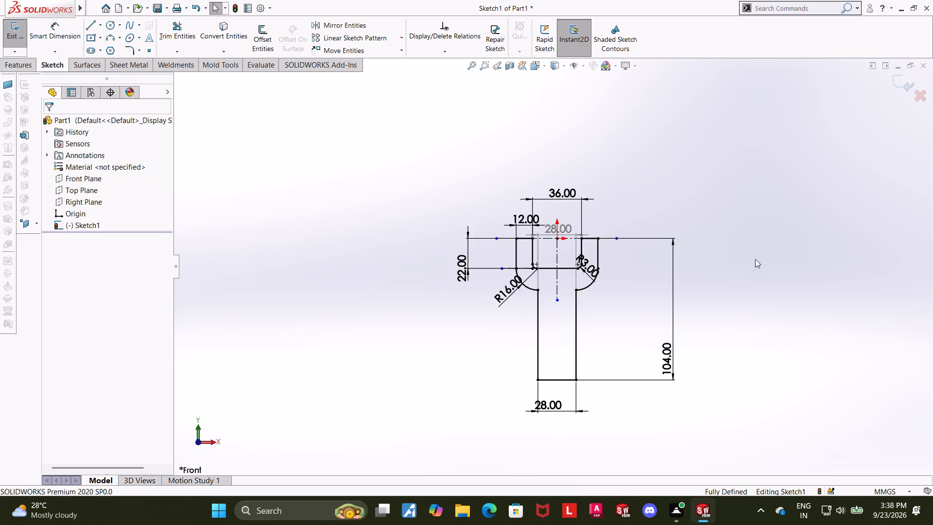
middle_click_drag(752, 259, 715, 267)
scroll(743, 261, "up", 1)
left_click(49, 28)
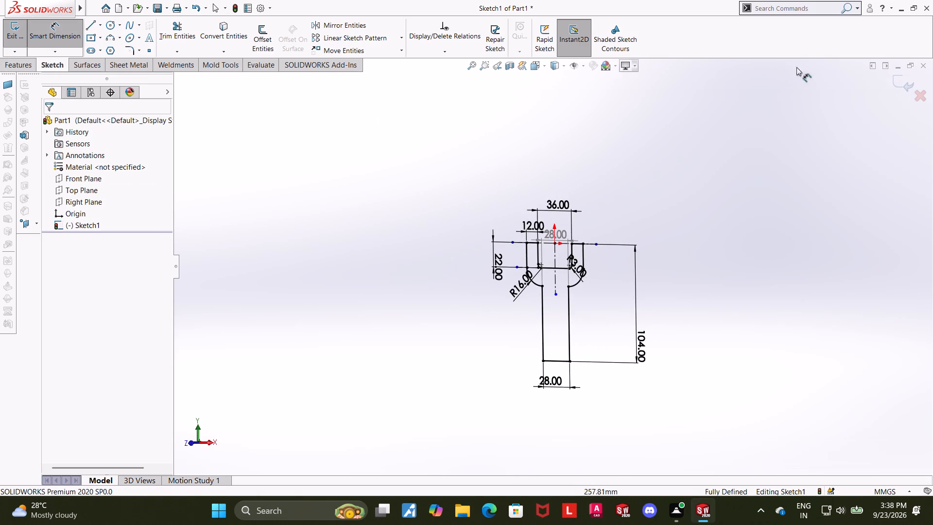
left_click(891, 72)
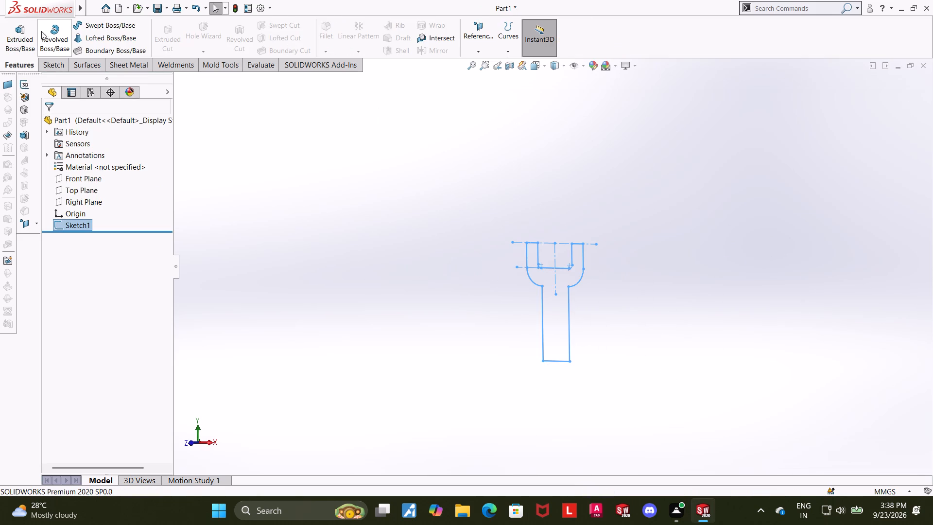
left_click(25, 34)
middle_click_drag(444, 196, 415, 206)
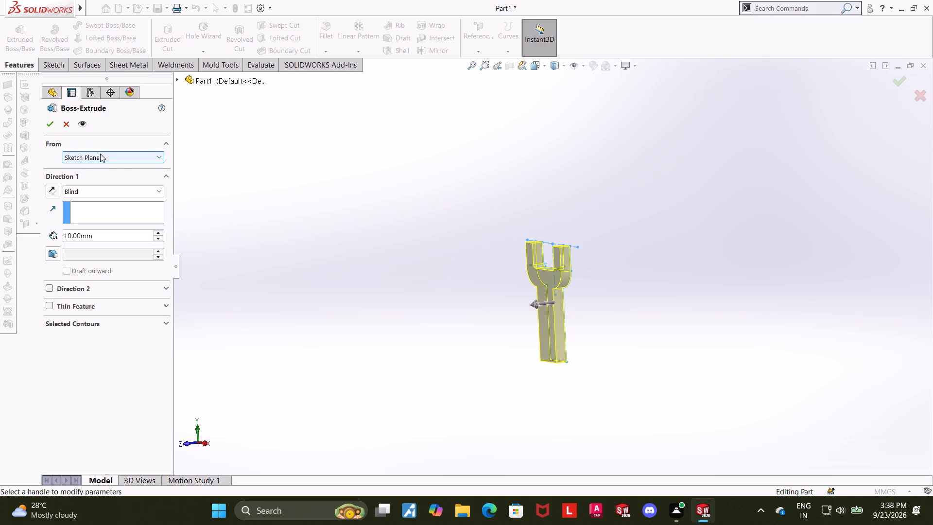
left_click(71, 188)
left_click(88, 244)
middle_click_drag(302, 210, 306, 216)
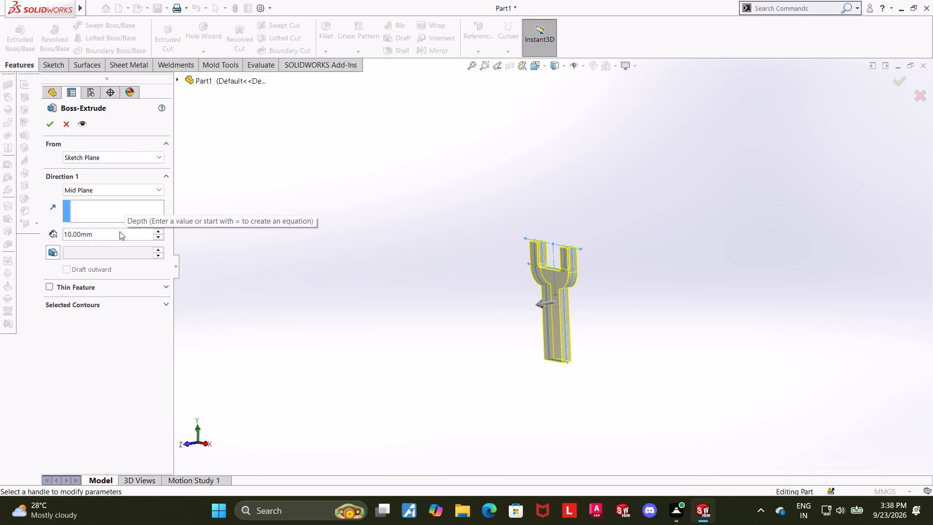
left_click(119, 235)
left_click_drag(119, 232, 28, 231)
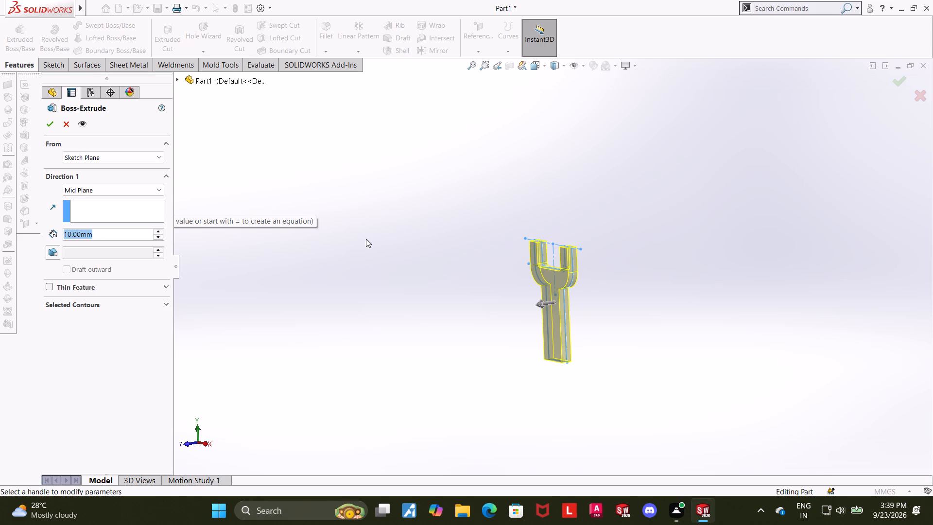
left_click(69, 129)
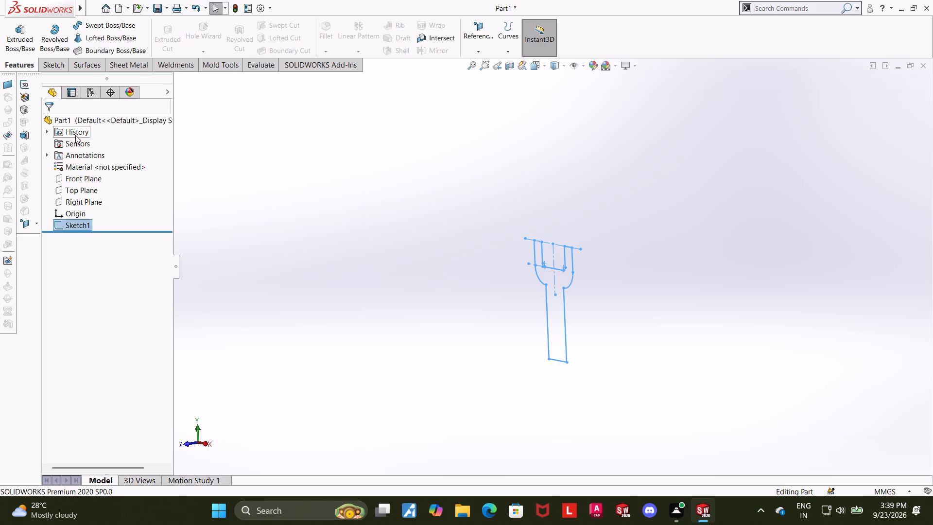
Open Sketch1 for editing and set the profile's overall height dimension to 72 mm.
left_click(85, 223)
left_click(93, 198)
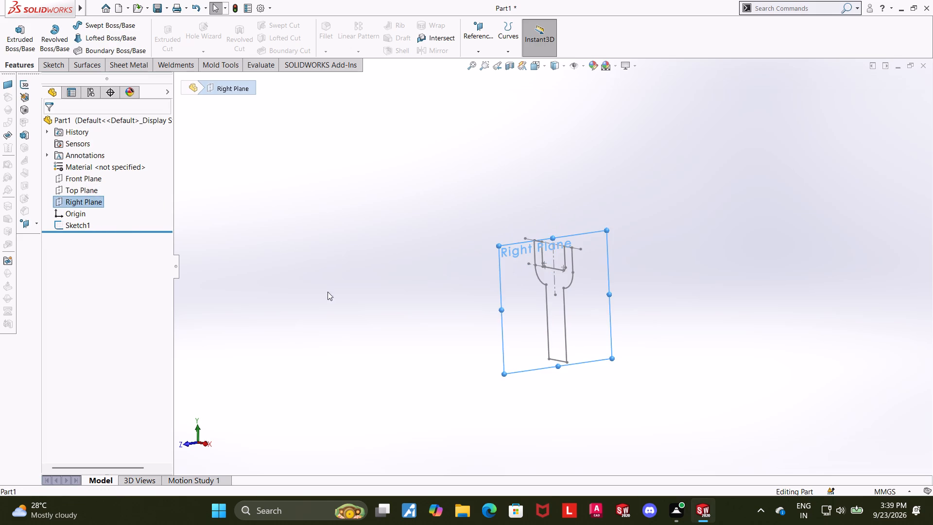
middle_click_drag(356, 294, 418, 275)
left_click(292, 278)
left_click(87, 223)
left_click(90, 193)
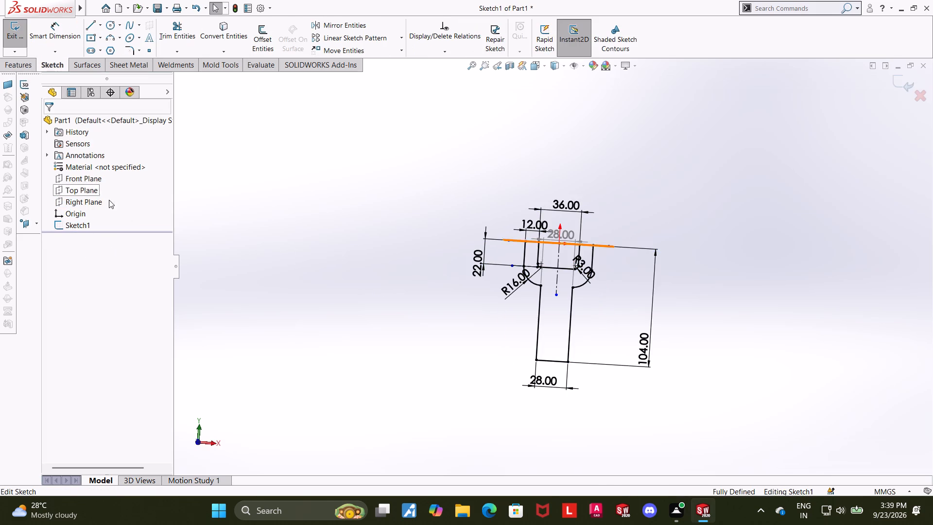
double_click(650, 349)
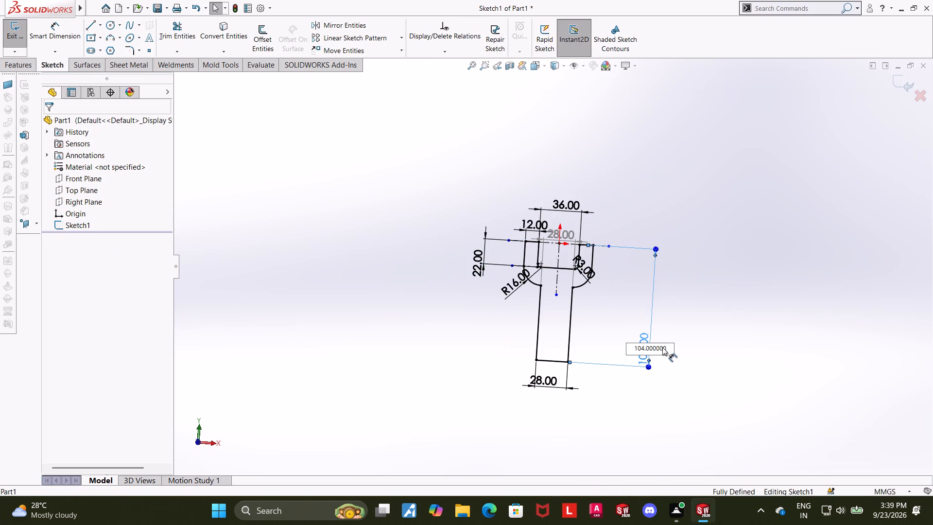
left_click_drag(674, 348, 595, 352)
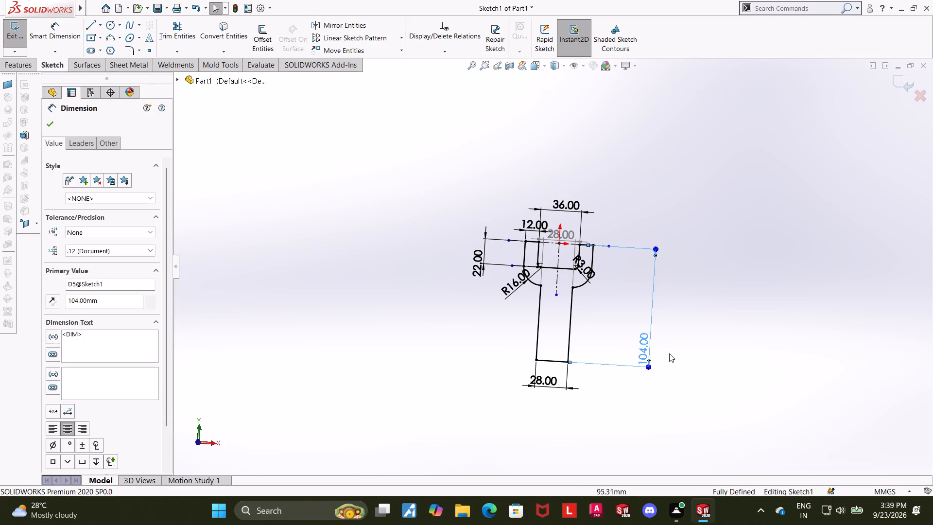
left_click(683, 355)
double_click(645, 350)
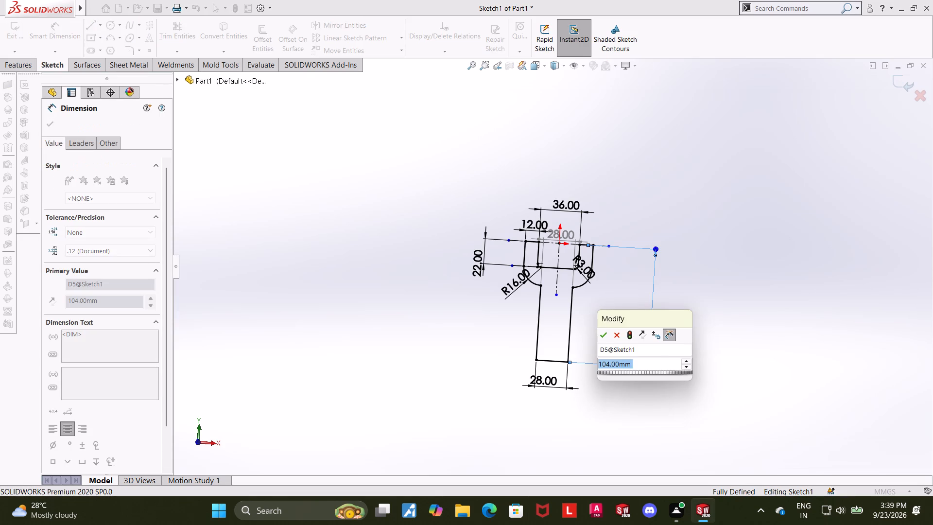
type("72")
key("Return")
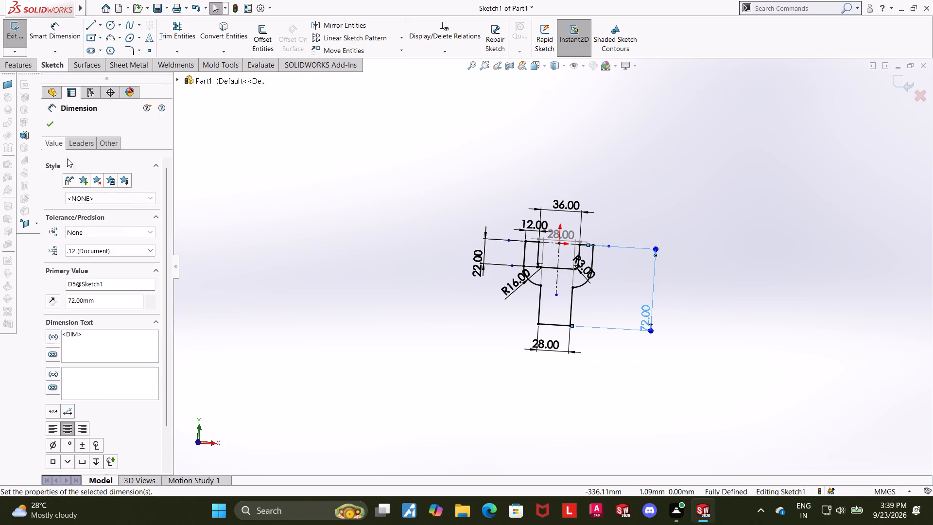
Accept the 72 mm height dimension and exit Sketch1.
left_click(50, 122)
left_click(873, 342)
scroll(729, 291, "up", 1)
middle_click_drag(732, 289, 819, 257)
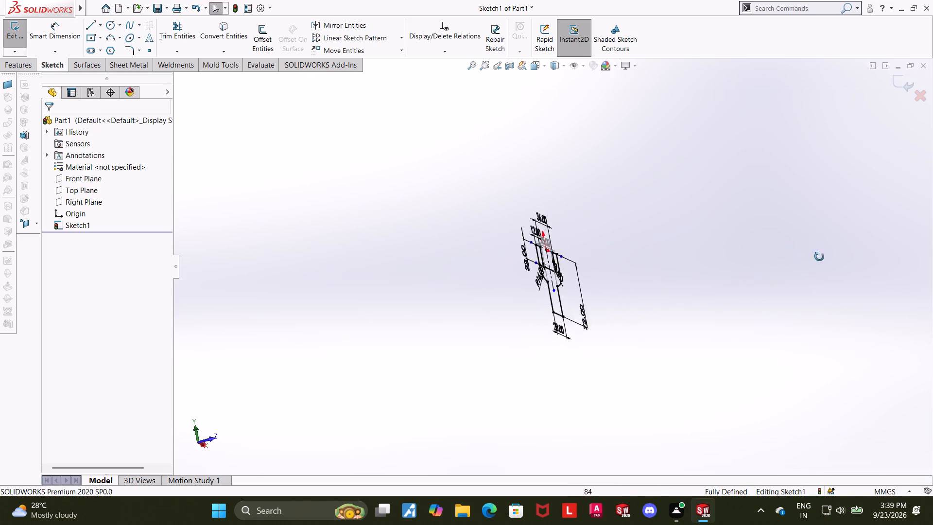
middle_click_drag(819, 257, 760, 280)
left_click(904, 85)
middle_click_drag(801, 223, 755, 238)
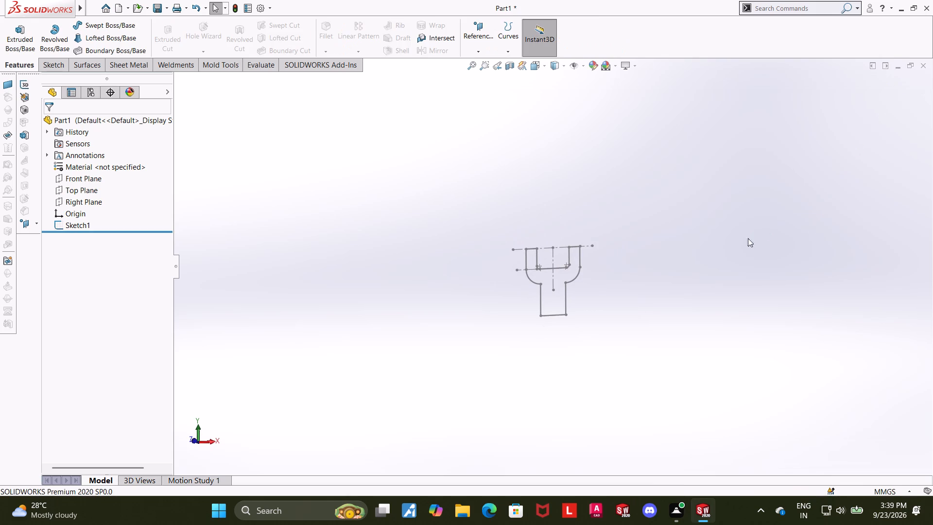
Extrude Sketch1 as a boss with a Mid Plane end condition and a depth of 32 mm.
left_click(19, 36)
middle_click_drag(389, 245, 370, 253)
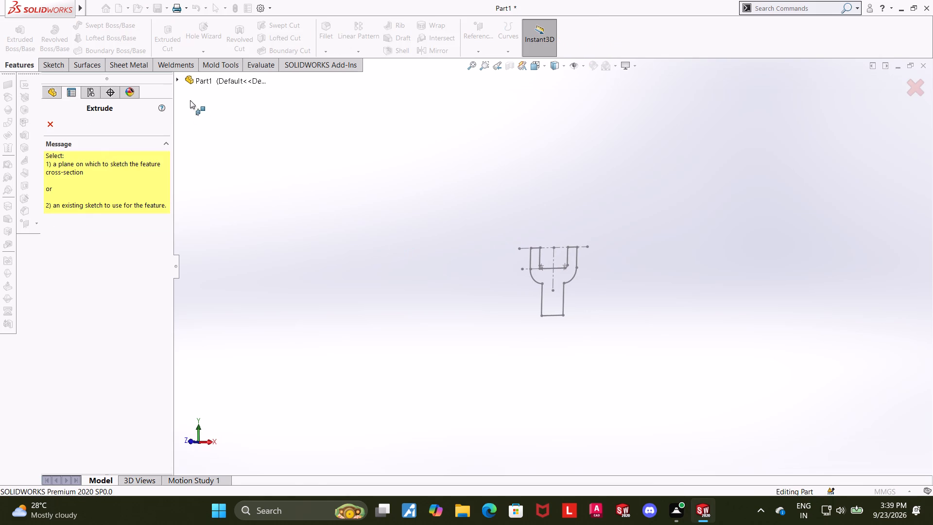
left_click(178, 77)
left_click(219, 180)
middle_click_drag(368, 211, 341, 257)
scroll(341, 255, "up", 1)
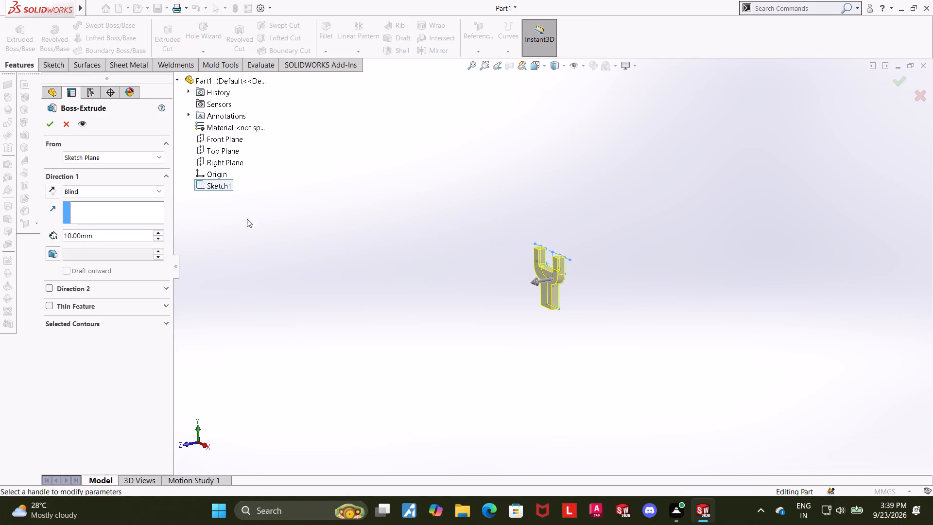
left_click(93, 191)
left_click(102, 245)
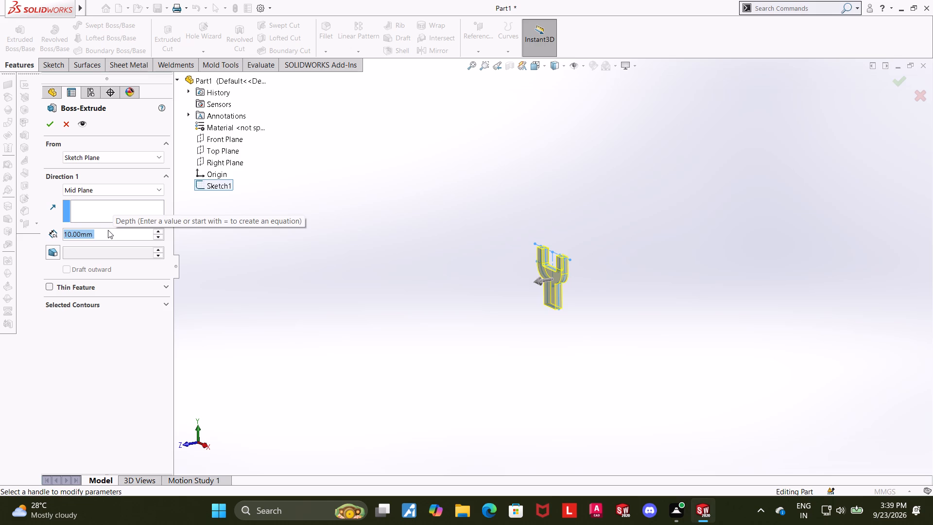
type("32")
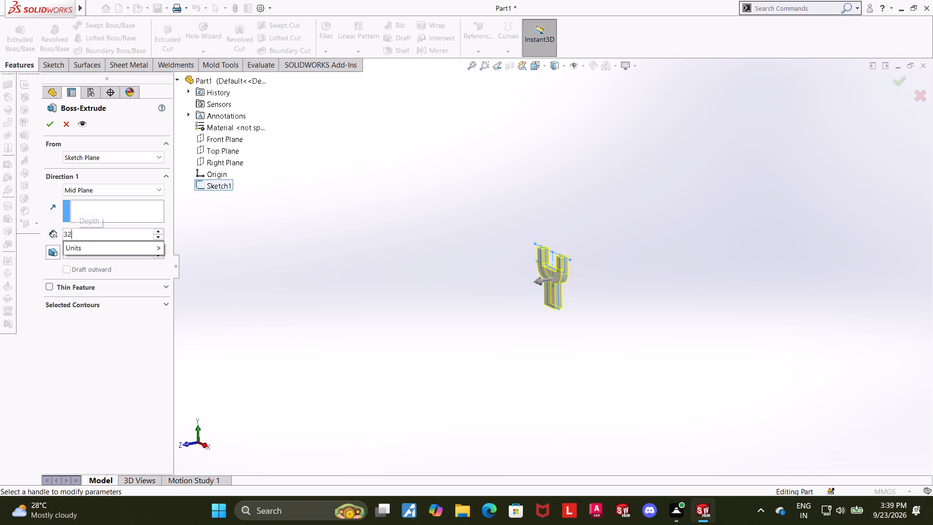
key("Return")
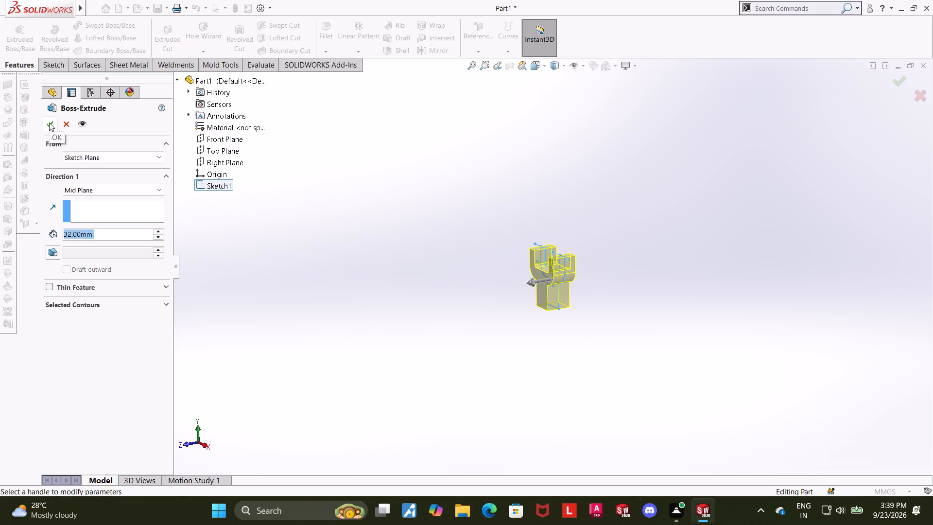
left_click(49, 122)
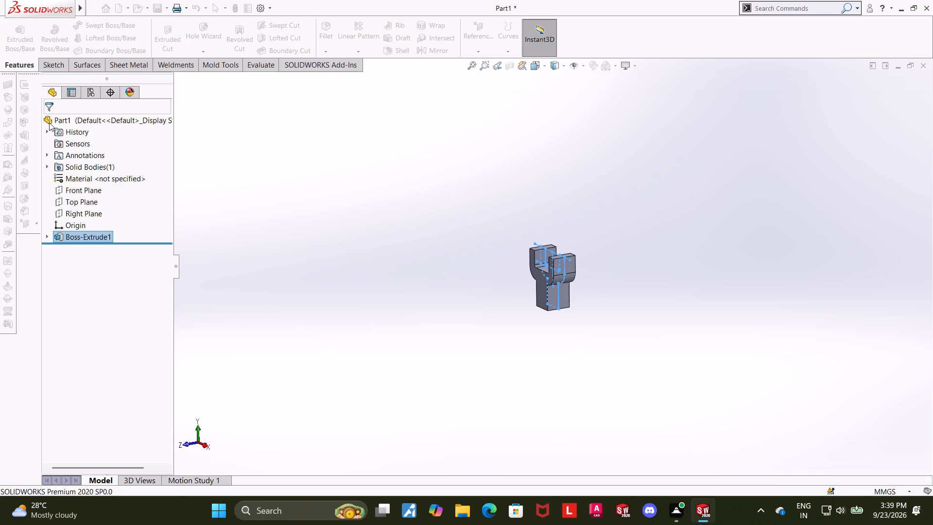
left_click(417, 296)
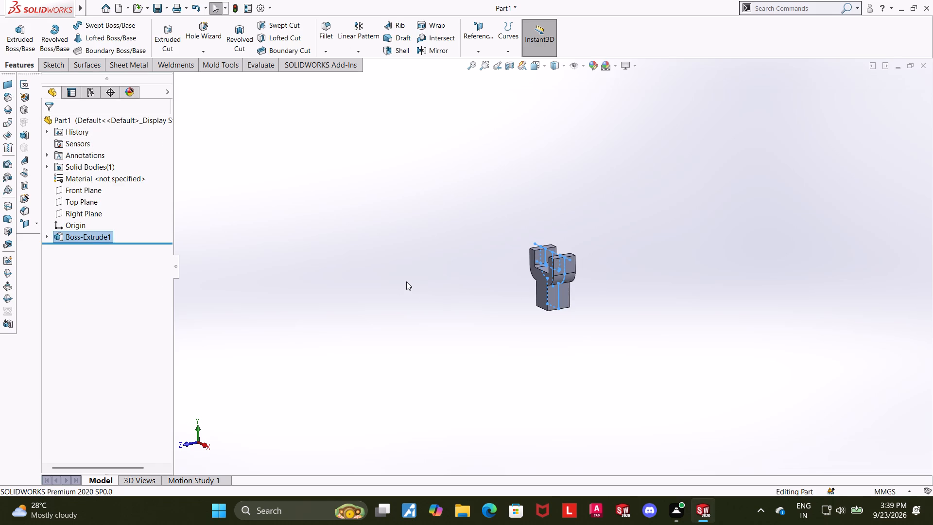
On the outer face of the fork's right prong, sketch a 16 mm radius circle centred on the origin, reaching the top edge's end.
middle_click_drag(415, 287, 469, 227)
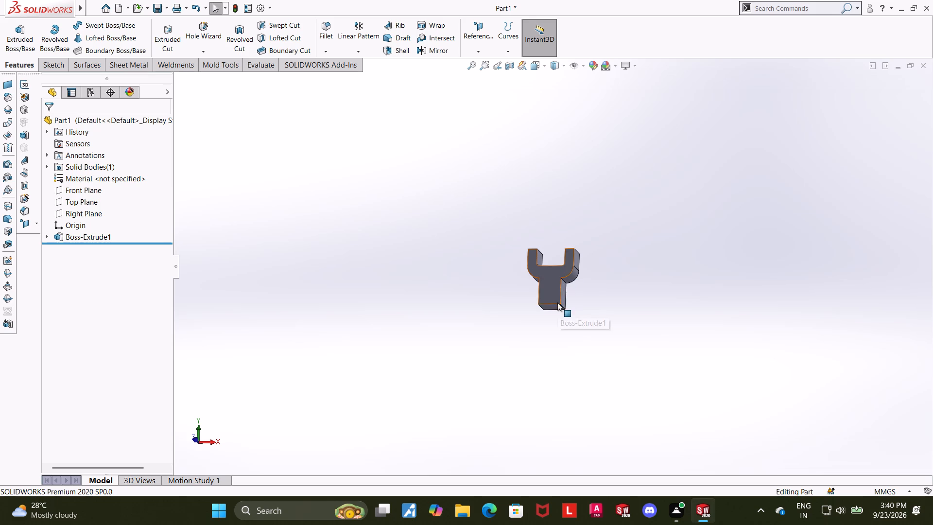
scroll(553, 317, "down", 3)
scroll(572, 257, "down", 2)
middle_click_drag(549, 162, 552, 195)
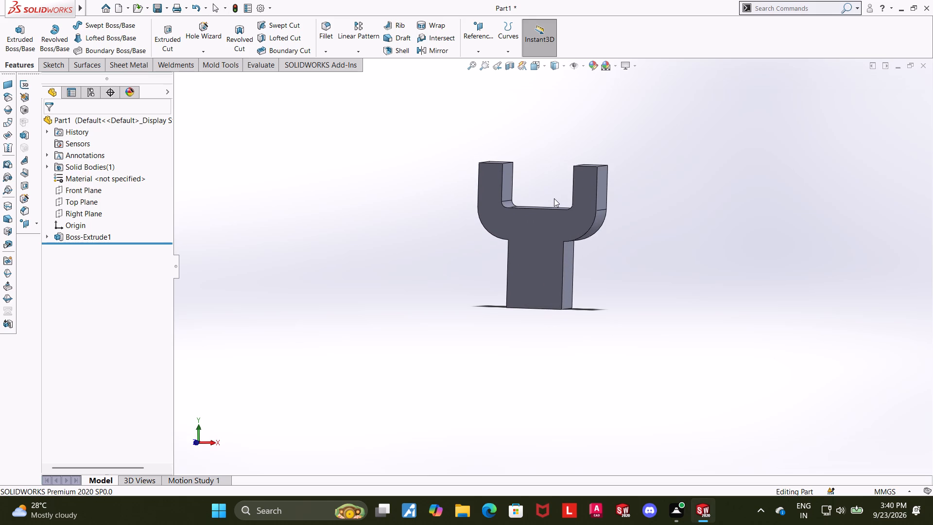
middle_click_drag(539, 224, 502, 228)
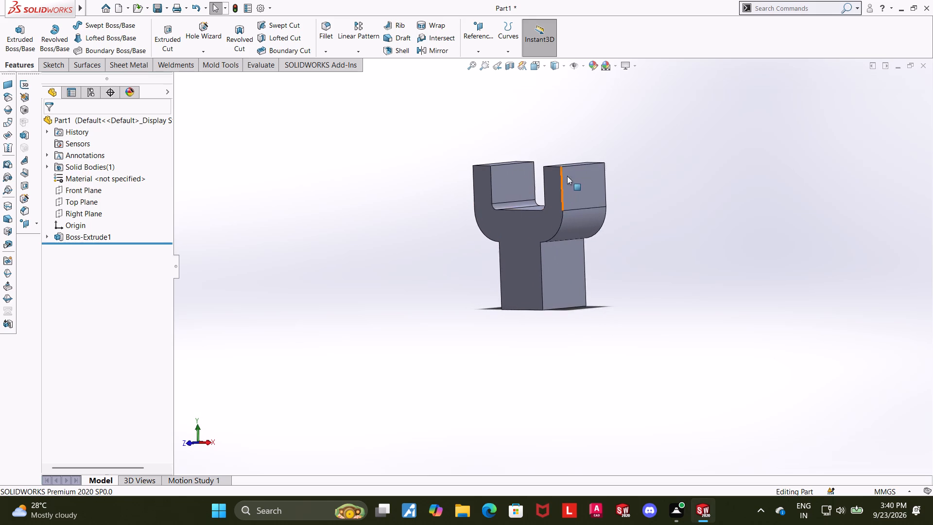
scroll(568, 166, "down", 3)
left_click(582, 195)
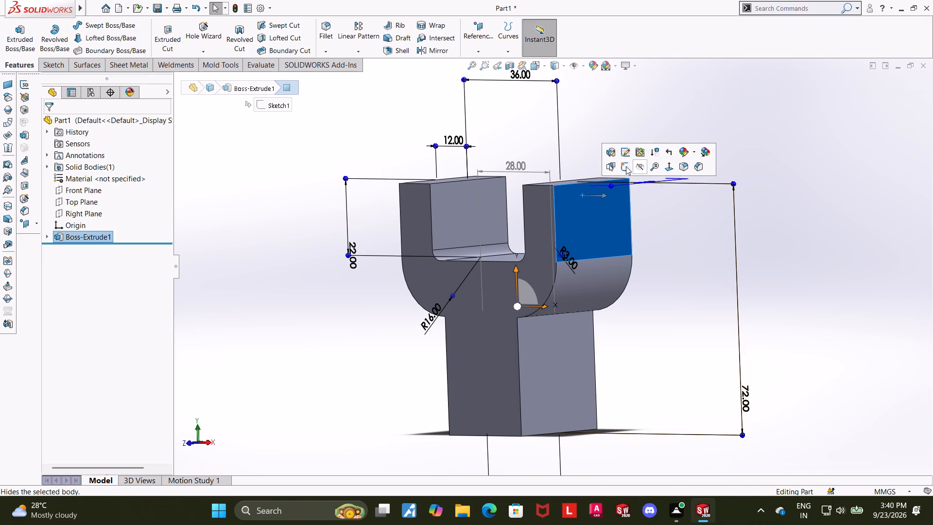
left_click(626, 166)
left_click(83, 249)
left_click(103, 238)
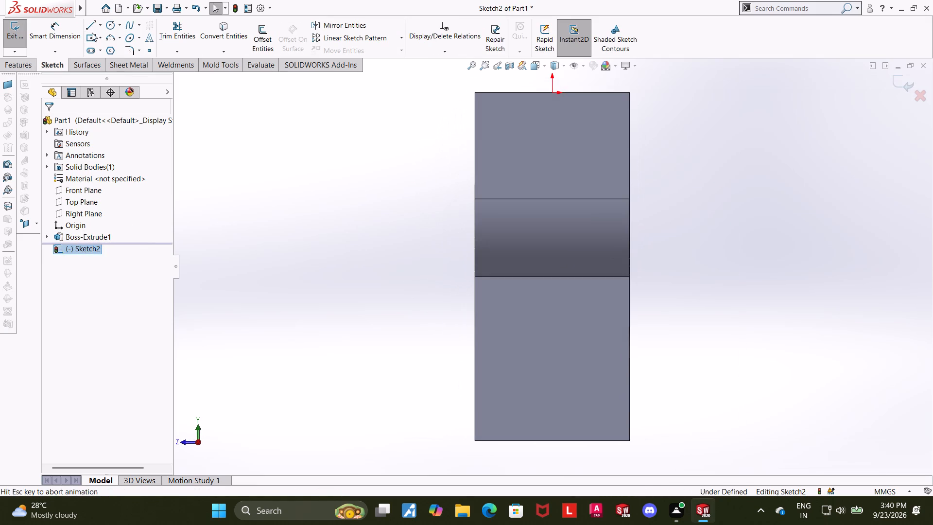
left_click(108, 24)
scroll(505, 158, "up", 5)
scroll(564, 157, "down", 4)
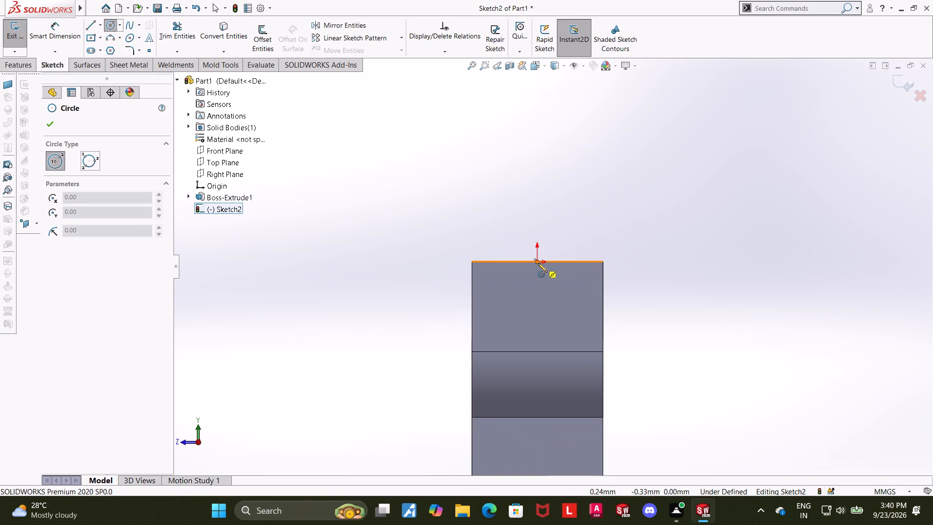
left_click(538, 263)
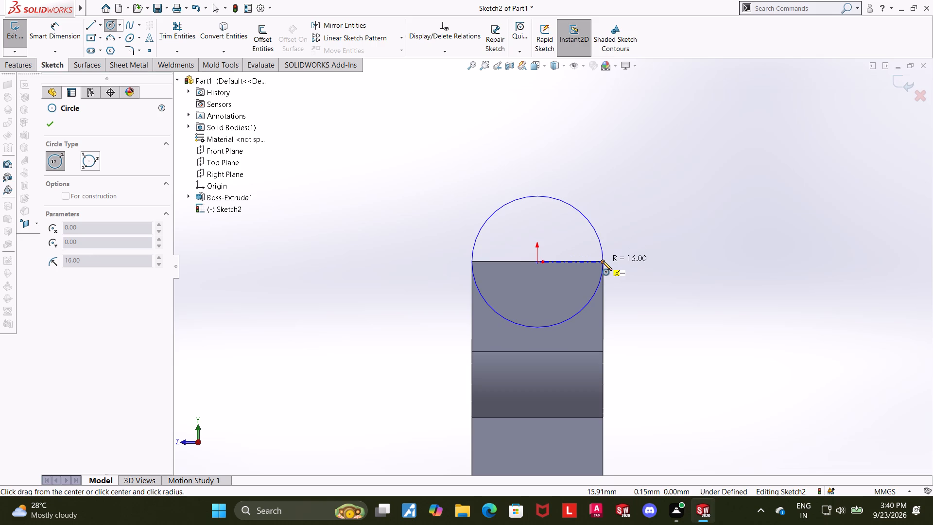
double_click(603, 261)
key("Escape")
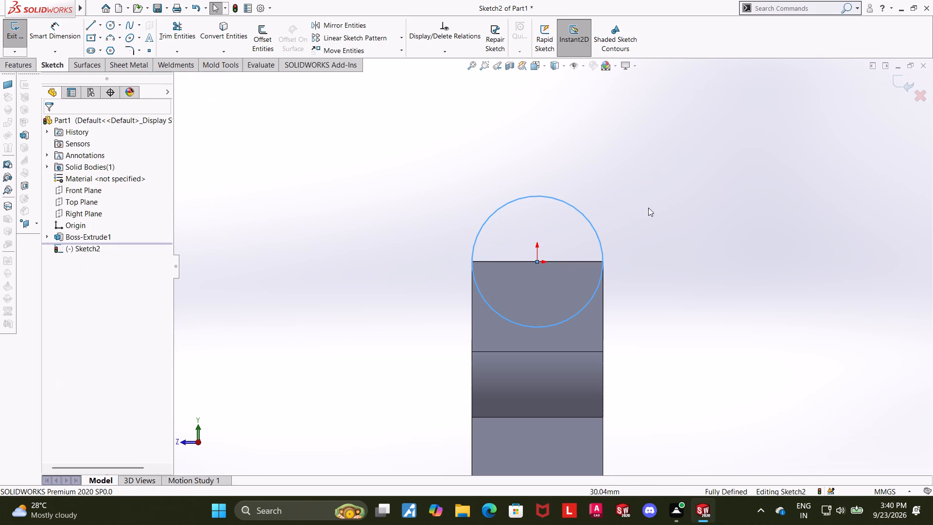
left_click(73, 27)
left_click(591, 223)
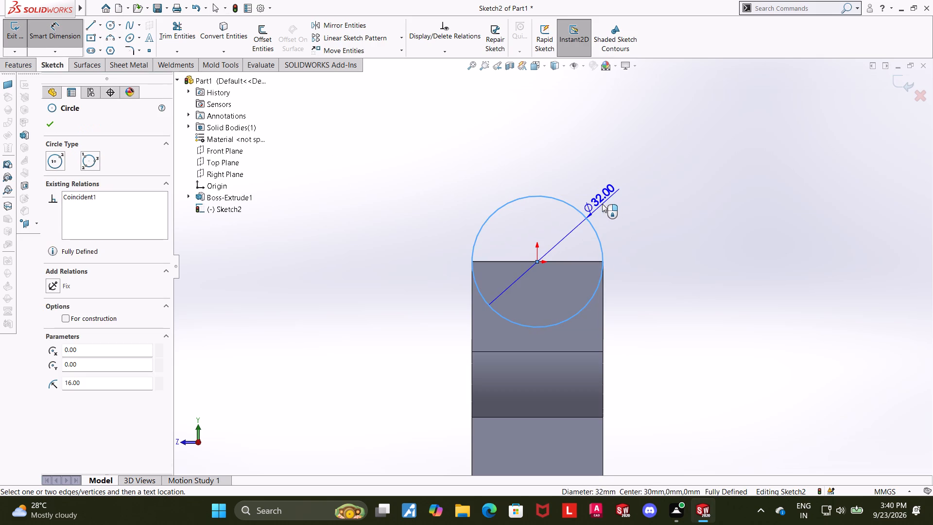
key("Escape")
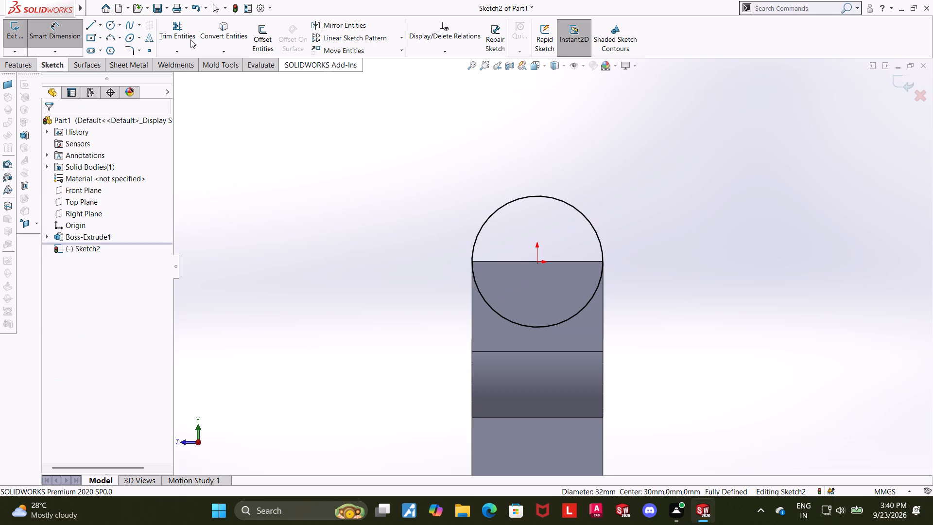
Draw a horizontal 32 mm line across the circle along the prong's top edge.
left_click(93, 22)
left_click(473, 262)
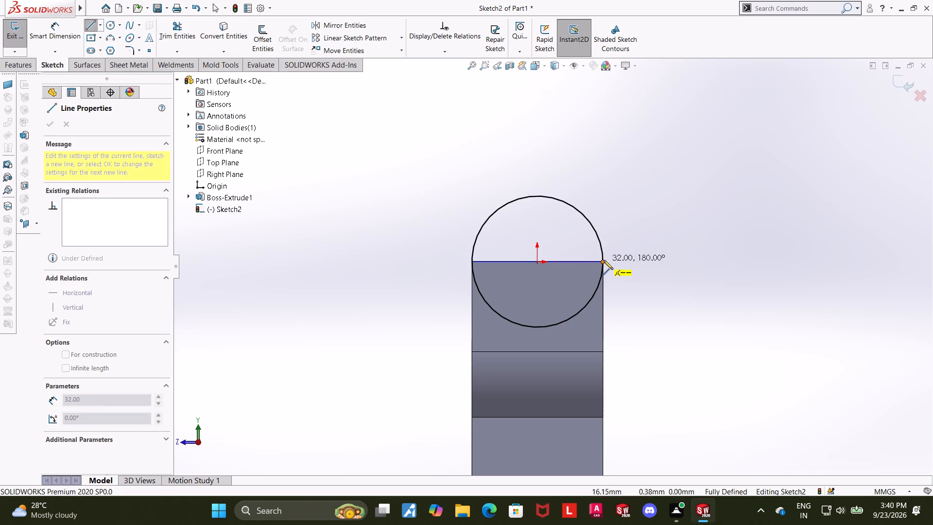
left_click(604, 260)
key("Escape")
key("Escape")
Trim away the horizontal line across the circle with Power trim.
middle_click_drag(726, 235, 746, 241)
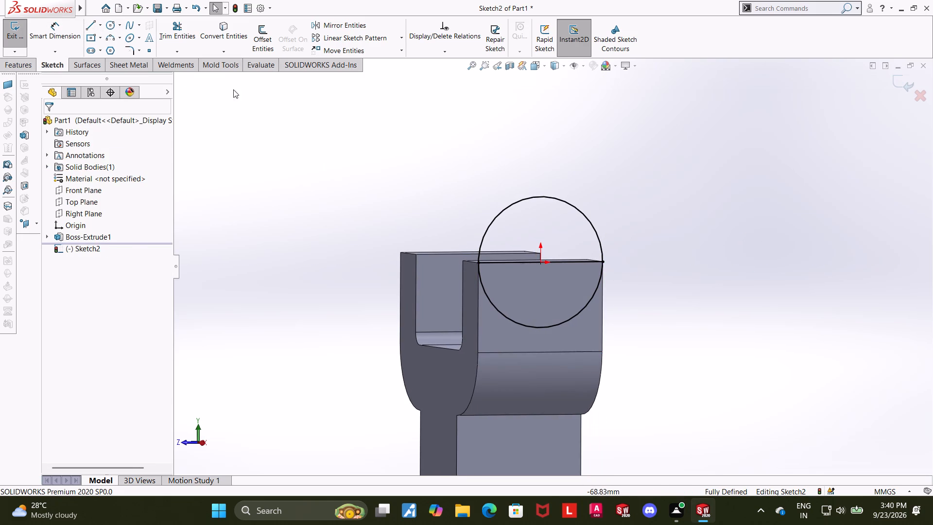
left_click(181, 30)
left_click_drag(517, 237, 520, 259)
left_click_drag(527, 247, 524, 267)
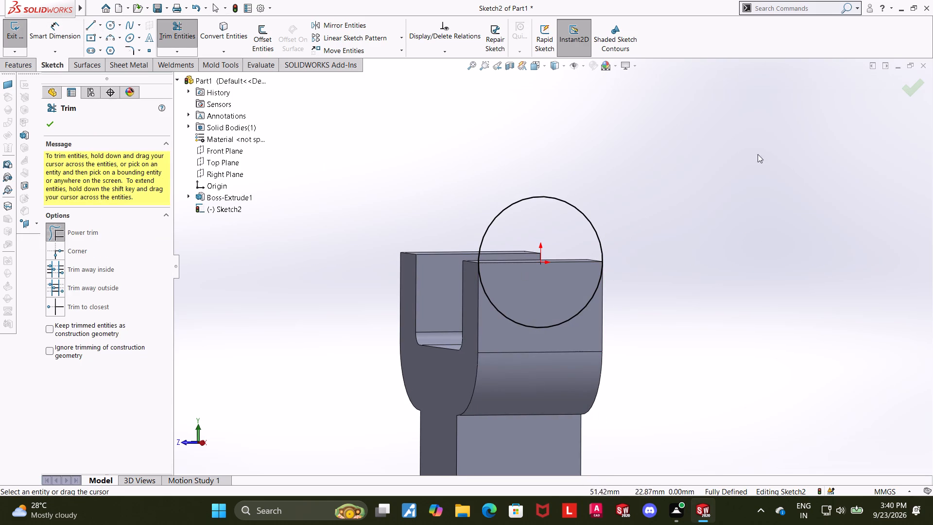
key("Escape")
Exit the sketch and extrude the circle in the reversed direction Up To Surface, ending at the right prong's inner face, with Merge result on.
left_click(906, 86)
middle_click_drag(743, 167, 780, 164)
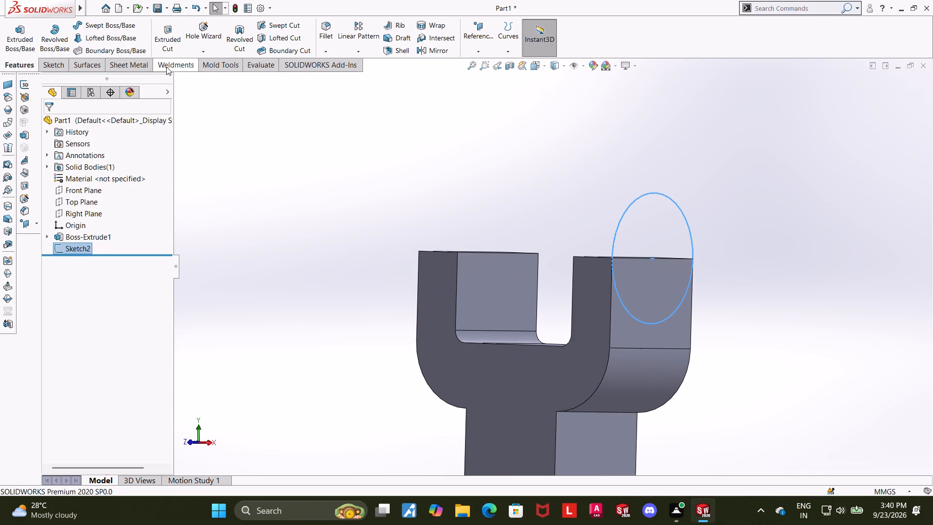
left_click(16, 28)
middle_click_drag(238, 130, 263, 140)
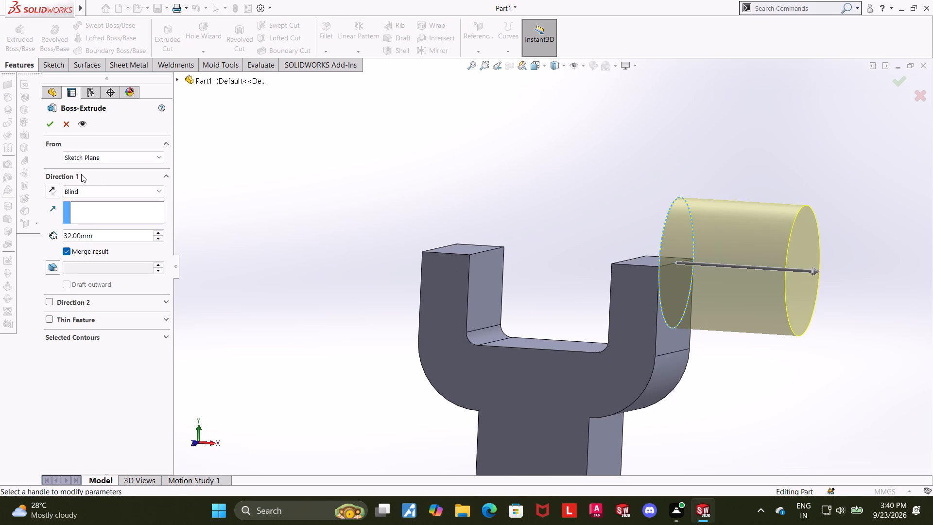
left_click(52, 189)
left_click(94, 192)
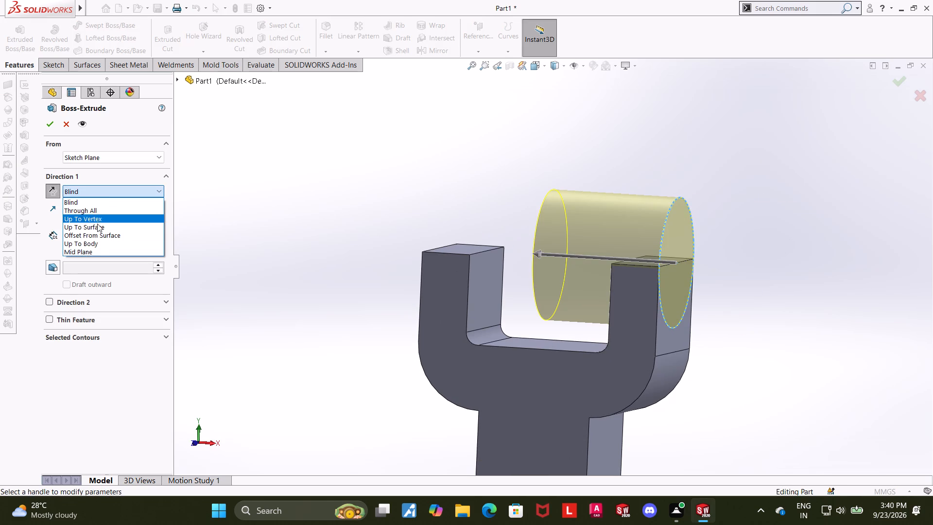
left_click(323, 176)
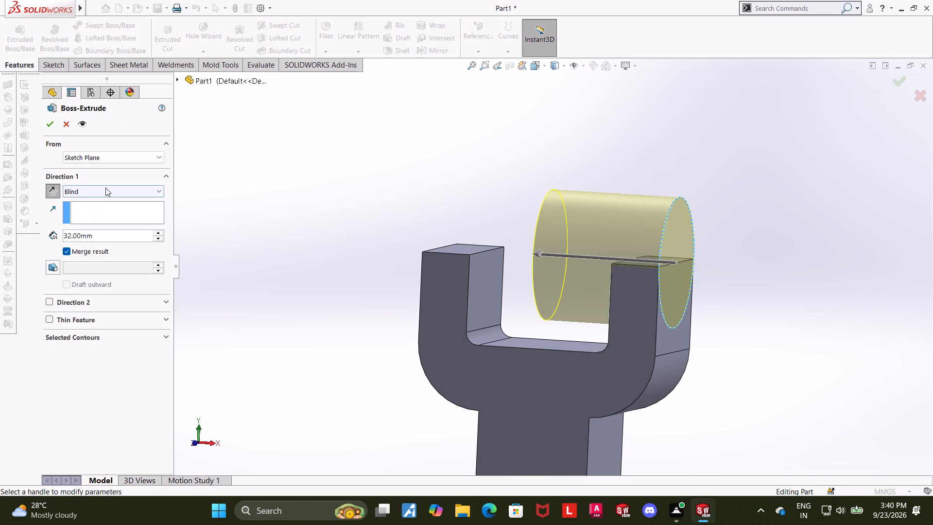
left_click(105, 188)
left_click(98, 223)
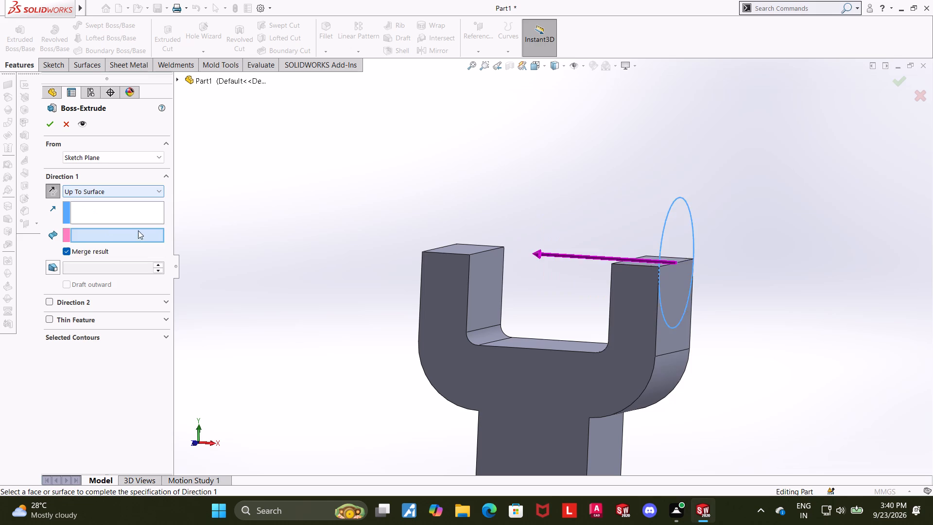
middle_click_drag(281, 221, 365, 238)
left_click(517, 272)
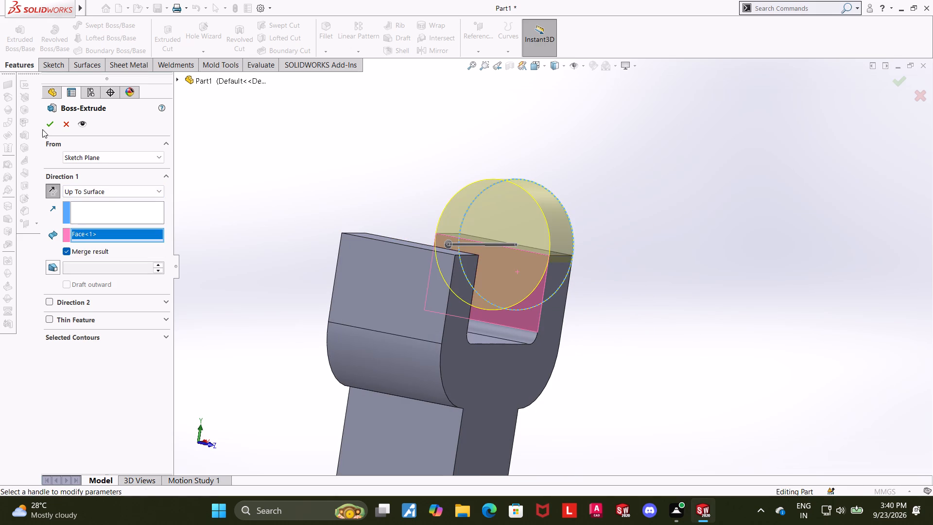
left_click(46, 127)
middle_click_drag(837, 243, 779, 258)
left_click(746, 231)
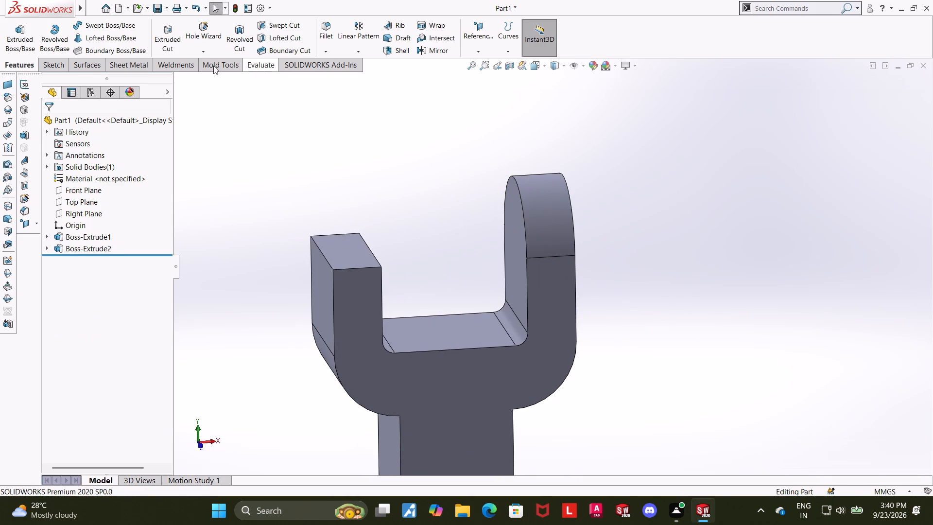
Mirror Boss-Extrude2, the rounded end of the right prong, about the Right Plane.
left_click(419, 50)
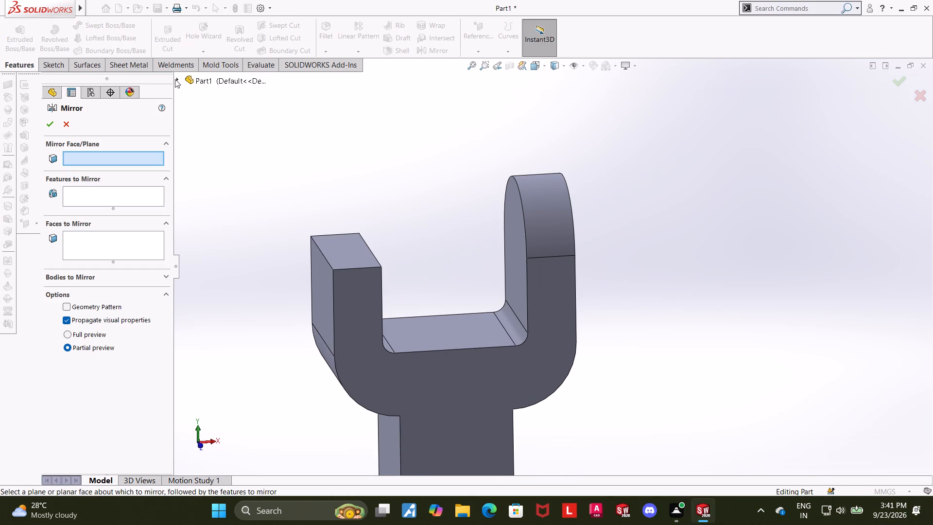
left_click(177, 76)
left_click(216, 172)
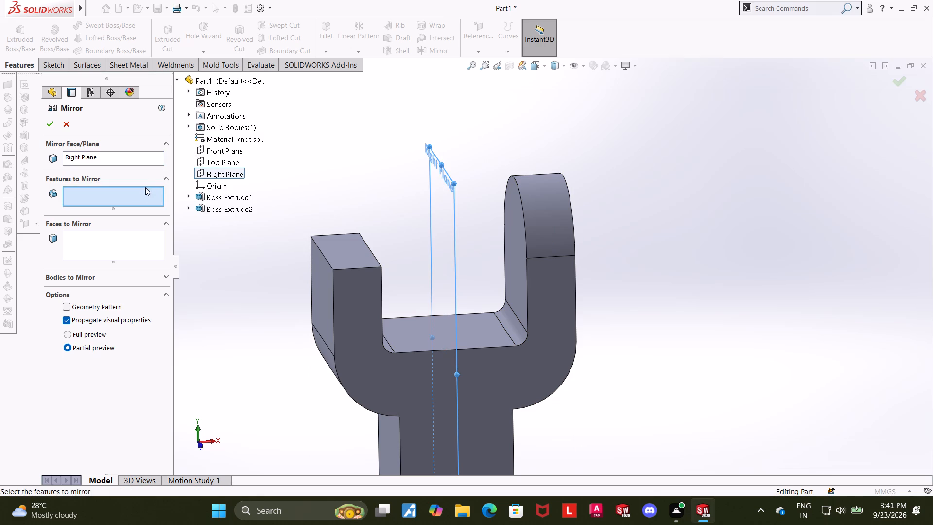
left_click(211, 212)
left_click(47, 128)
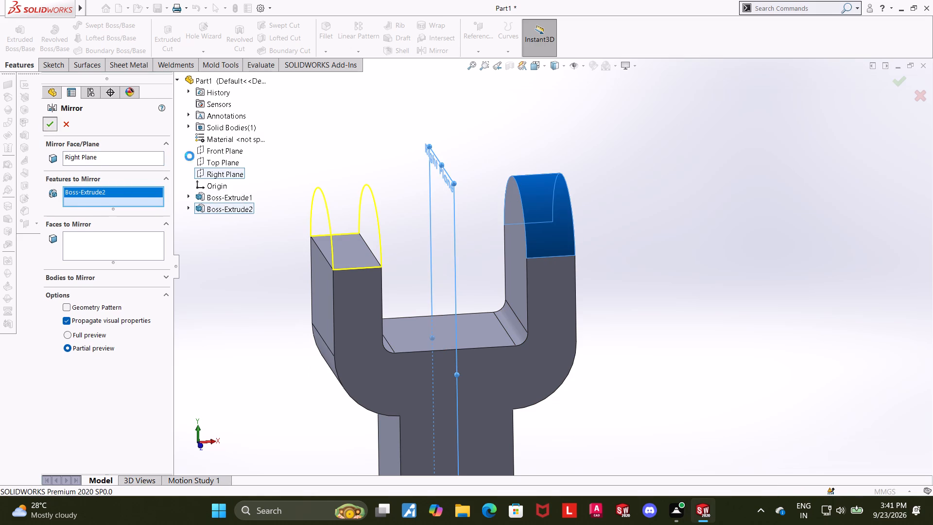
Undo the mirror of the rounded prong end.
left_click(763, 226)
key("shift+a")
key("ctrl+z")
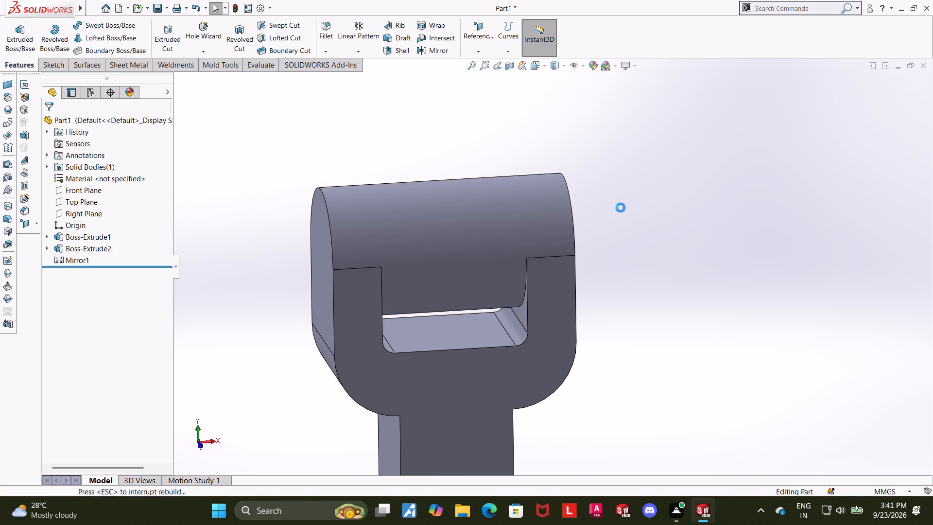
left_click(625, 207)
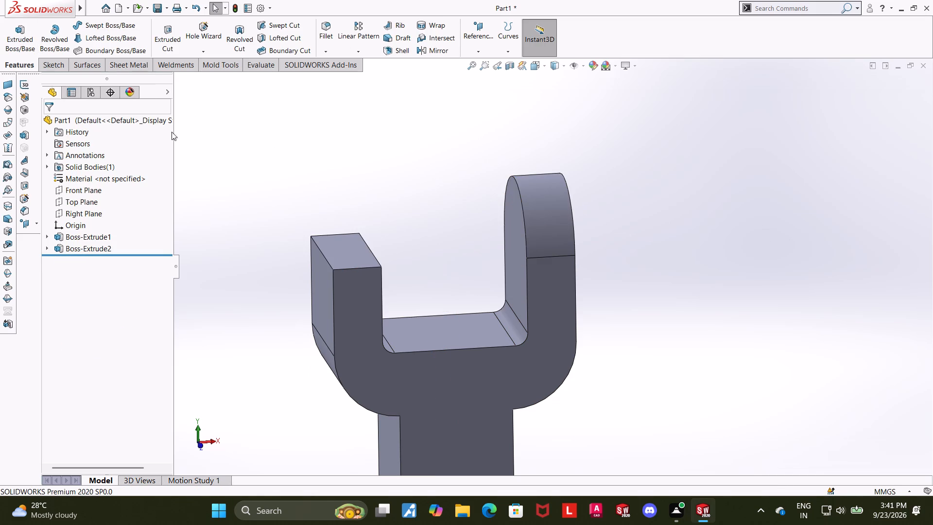
Sketch a circle on the left prong's outer face, centred on the origin and reaching the corner of its top edge.
middle_click_drag(298, 236, 372, 147)
left_click(397, 237)
left_click(438, 212)
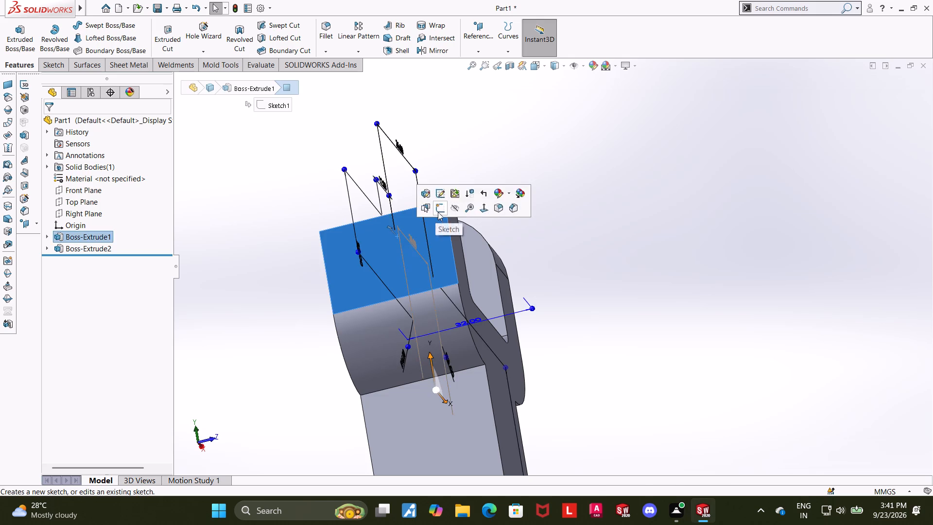
left_click(97, 259)
left_click(116, 249)
middle_click_drag(344, 150, 346, 160)
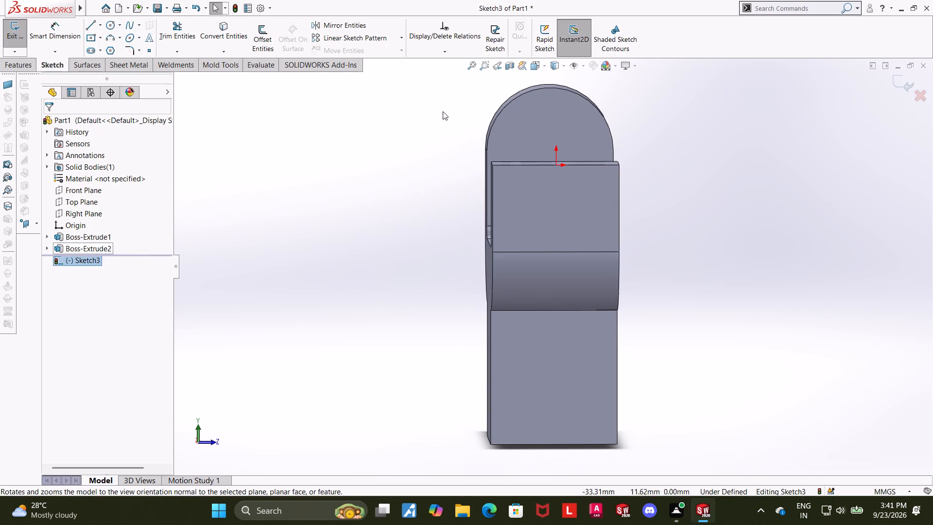
left_click(112, 28)
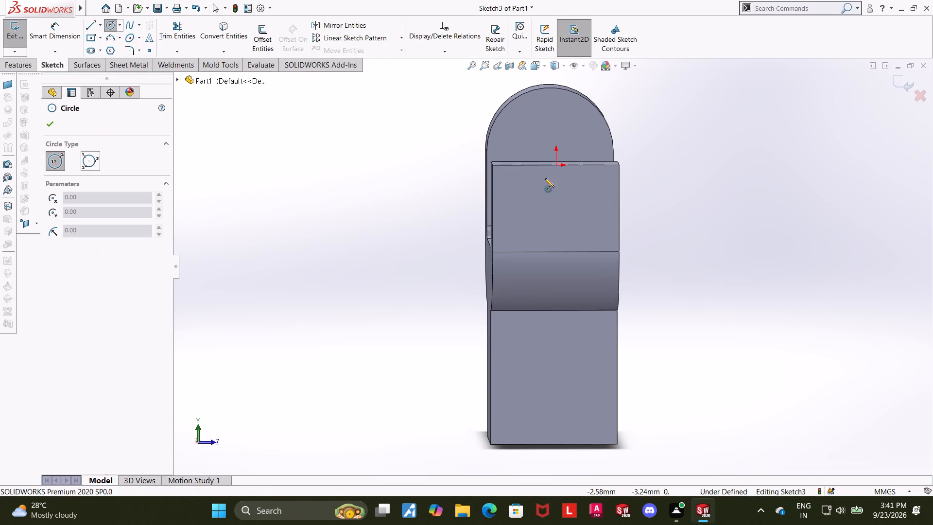
left_click(557, 167)
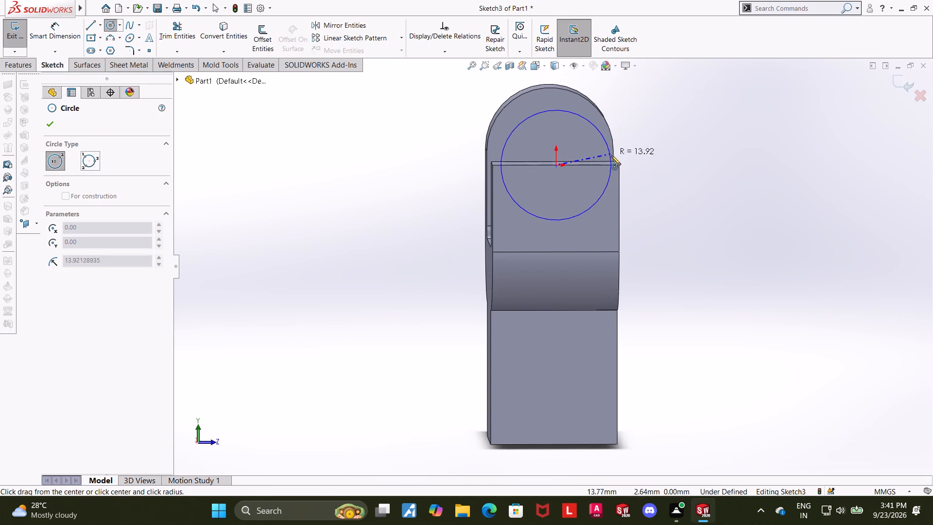
left_click(620, 165)
key("Escape")
scroll(690, 156, "up", 1)
middle_click_drag(677, 156, 674, 156)
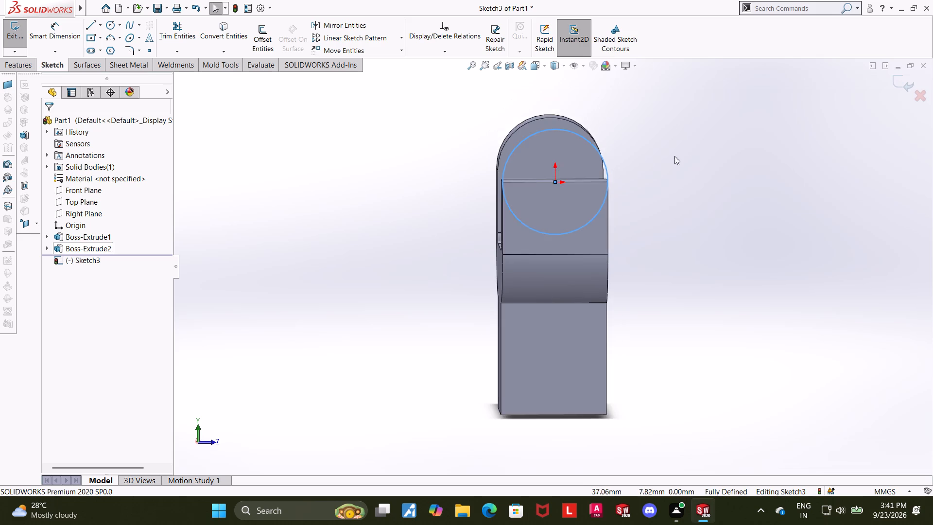
middle_click_drag(674, 156, 664, 151)
left_click(900, 87)
Reopen the left prong's circle sketch and view it face-on to check its fit against the prong's width.
middle_click_drag(825, 134, 770, 143)
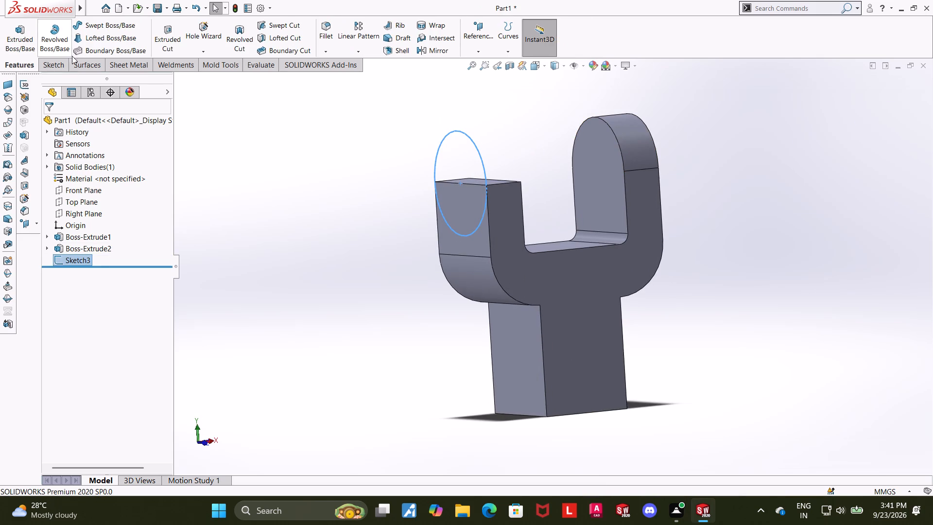
left_click(83, 256)
left_click(94, 229)
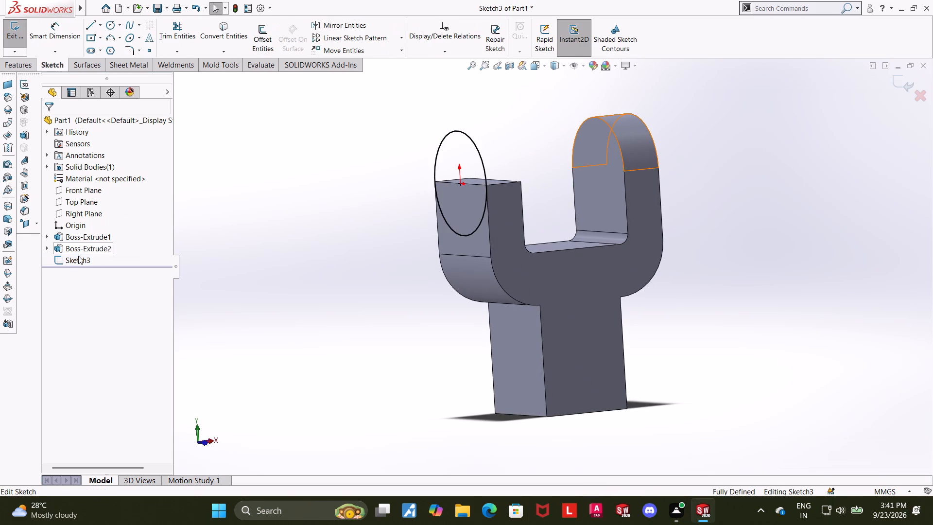
left_click(78, 256)
left_click(108, 246)
left_click(679, 174)
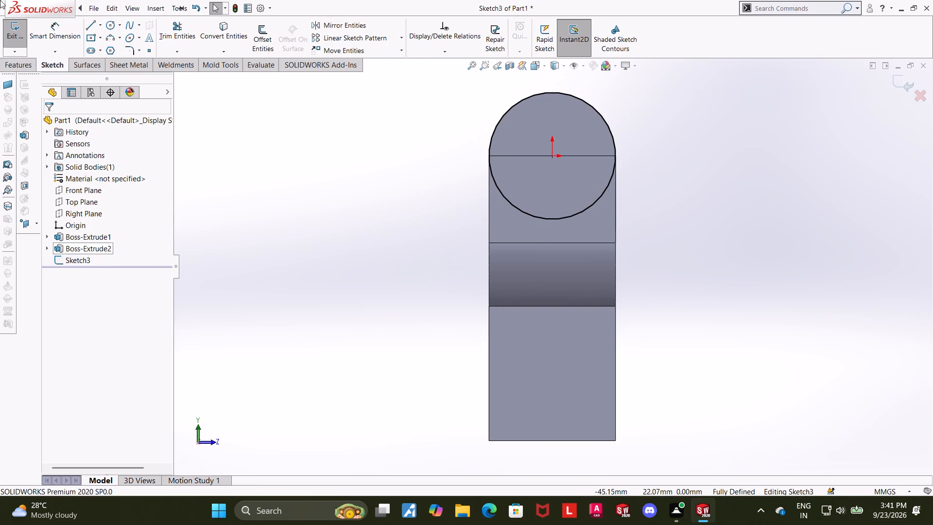
left_click(906, 84)
Extrude the left prong's circle Up To Surface, ending at that prong's inner face, with Merge result on.
middle_click_drag(810, 123, 780, 135)
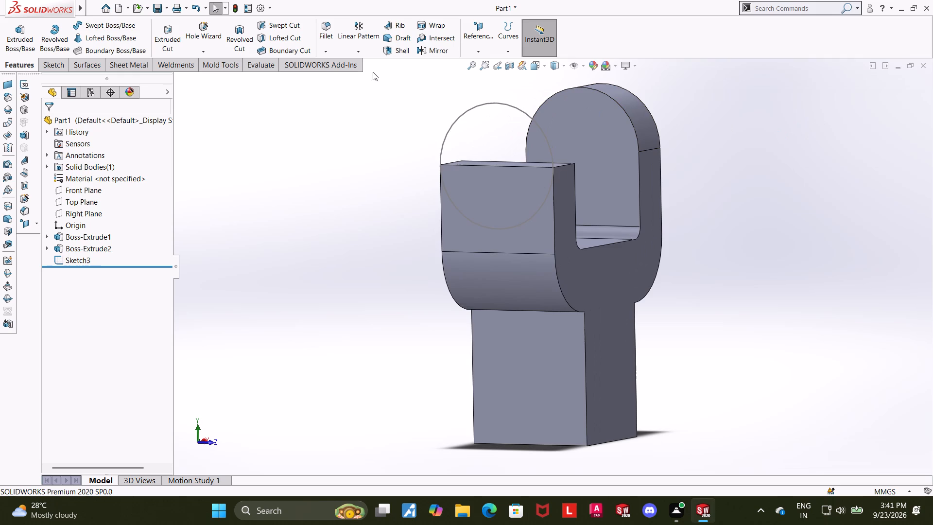
left_click(22, 35)
middle_click_drag(448, 161, 351, 179)
left_click(175, 80)
left_click(206, 225)
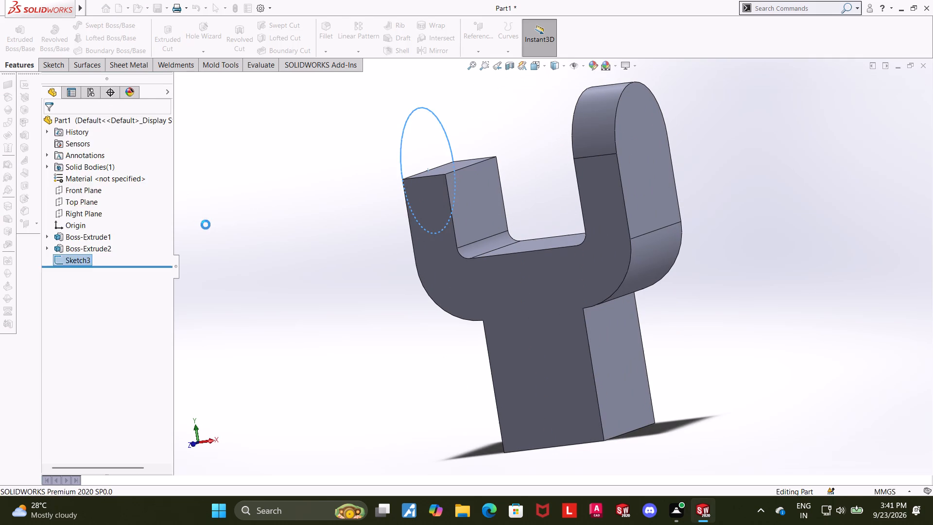
left_click(486, 201)
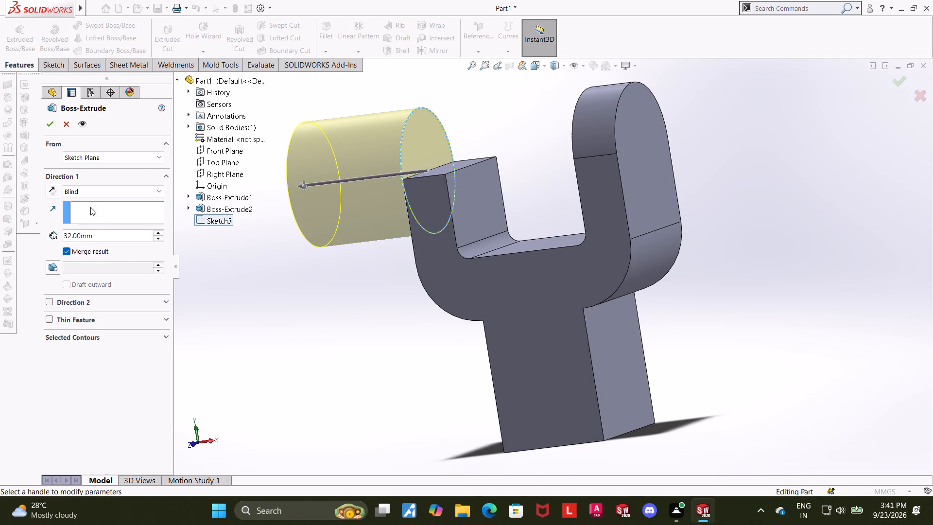
left_click(88, 193)
left_click(84, 224)
left_click(482, 200)
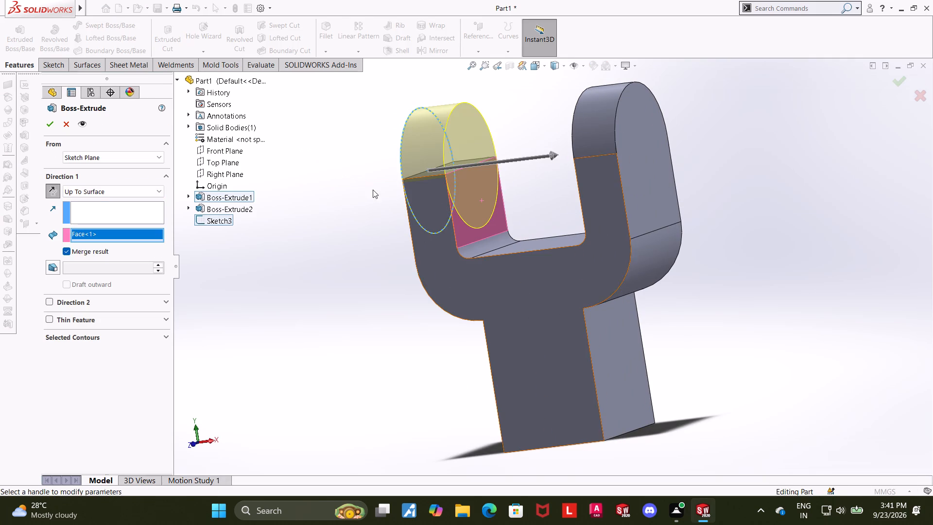
left_click(50, 124)
left_click(341, 270)
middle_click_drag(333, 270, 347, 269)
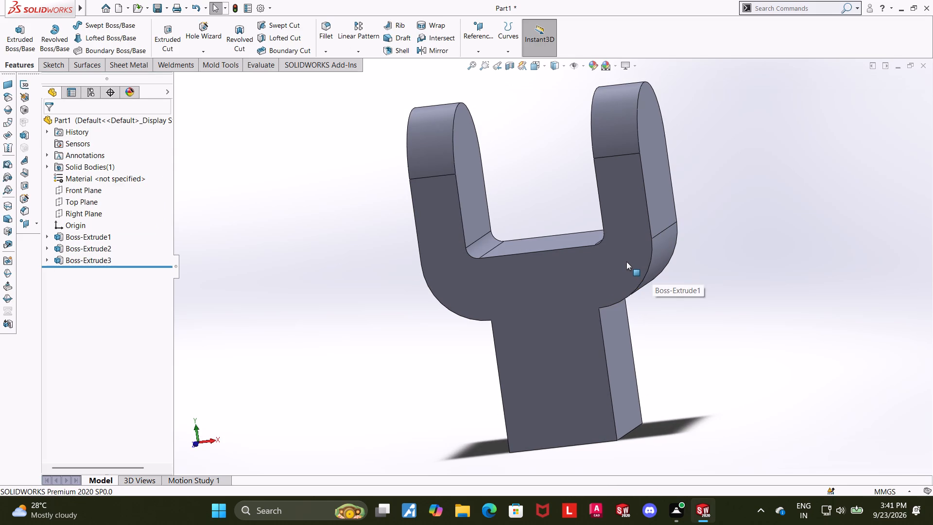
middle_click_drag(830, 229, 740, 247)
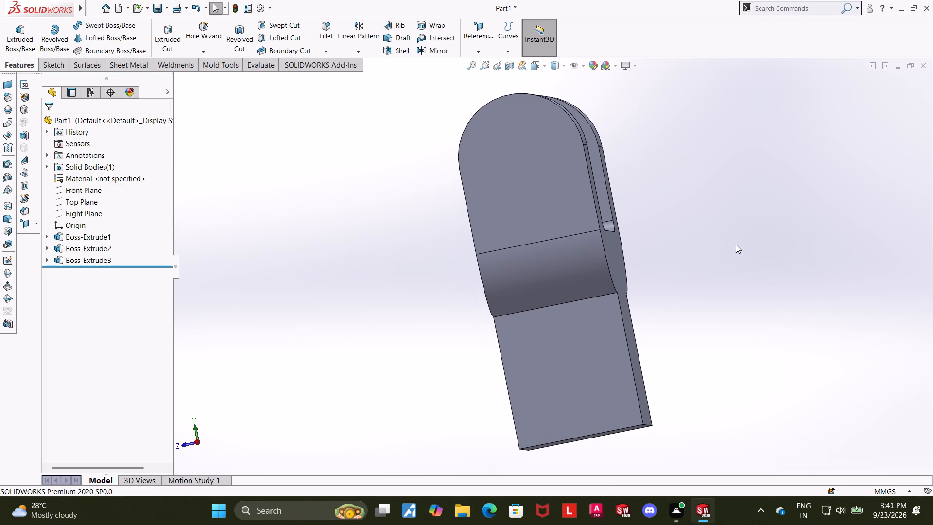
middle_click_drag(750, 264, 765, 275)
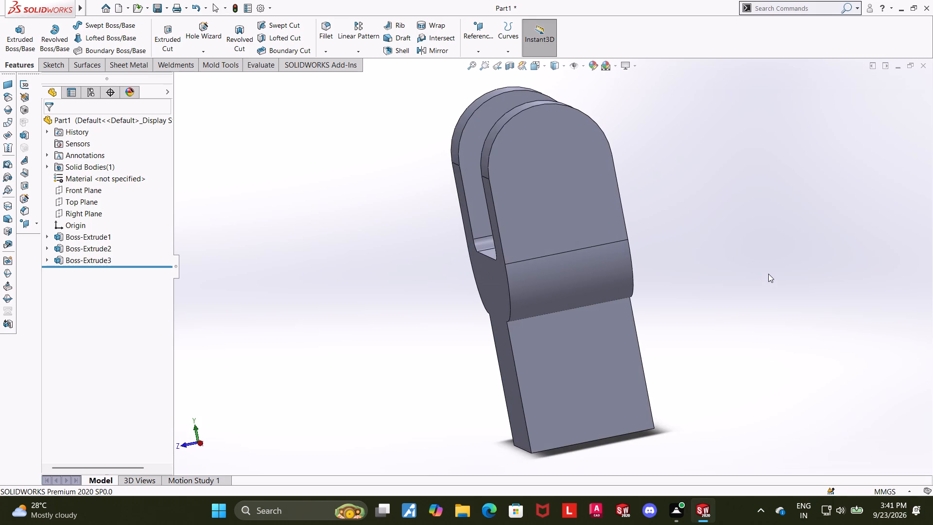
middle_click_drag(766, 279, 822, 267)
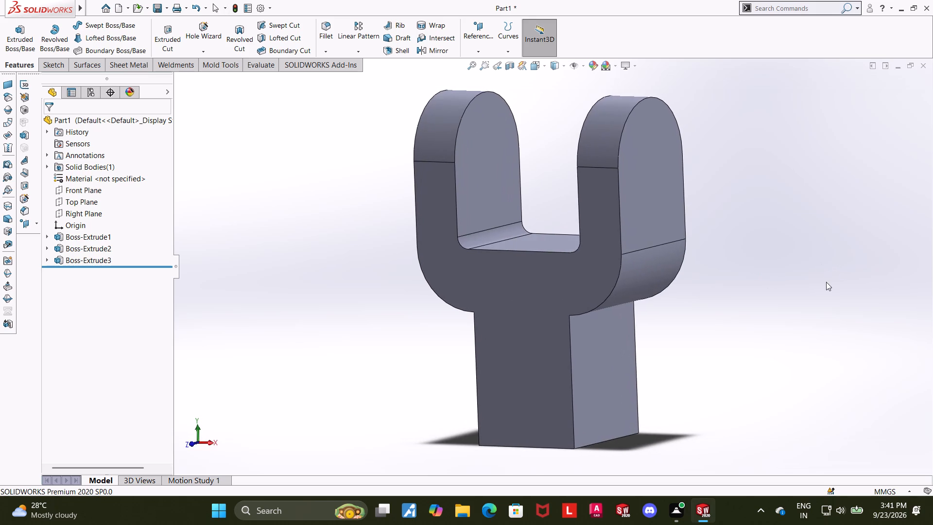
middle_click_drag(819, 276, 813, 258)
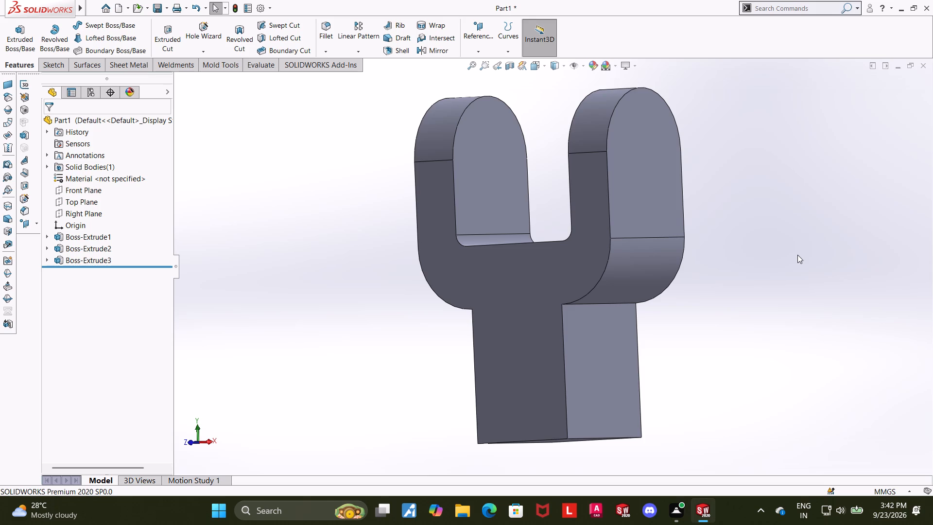
Sketch a circle of about 13.7 mm radius, centred on the origin, on the bottom face of the stem.
middle_click_drag(781, 264, 803, 156)
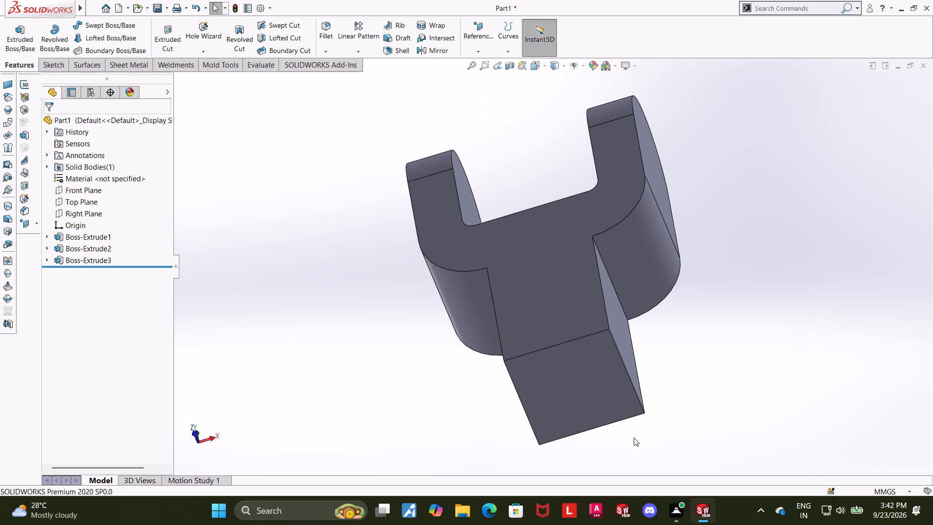
left_click(584, 392)
left_click(626, 361)
left_click(79, 277)
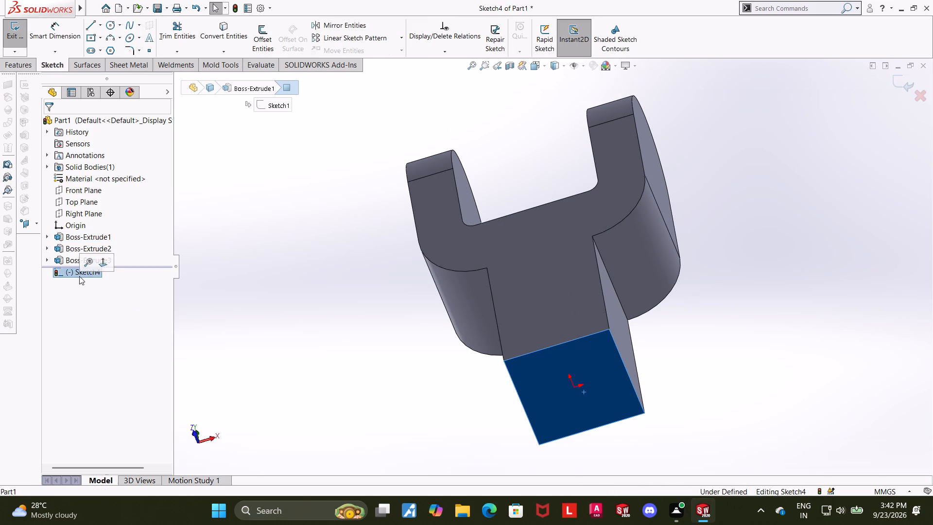
left_click(107, 257)
left_click(111, 22)
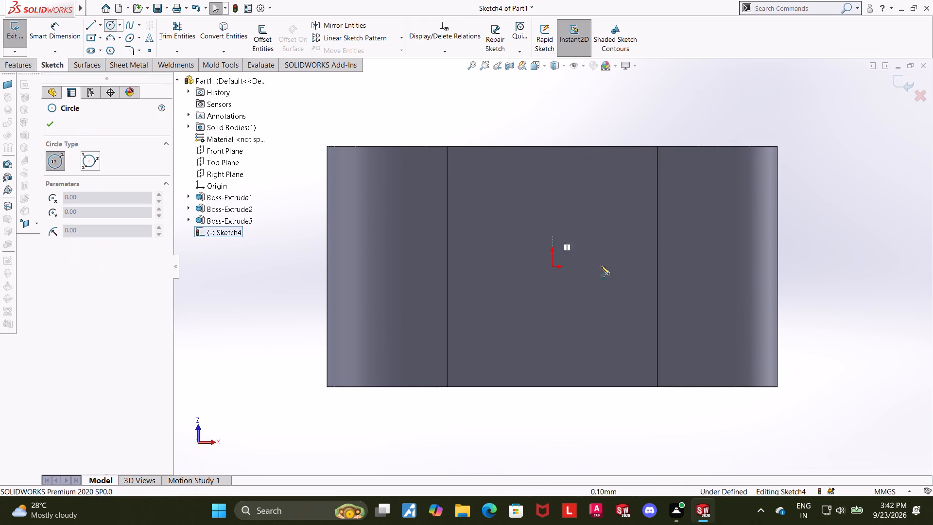
left_click(553, 266)
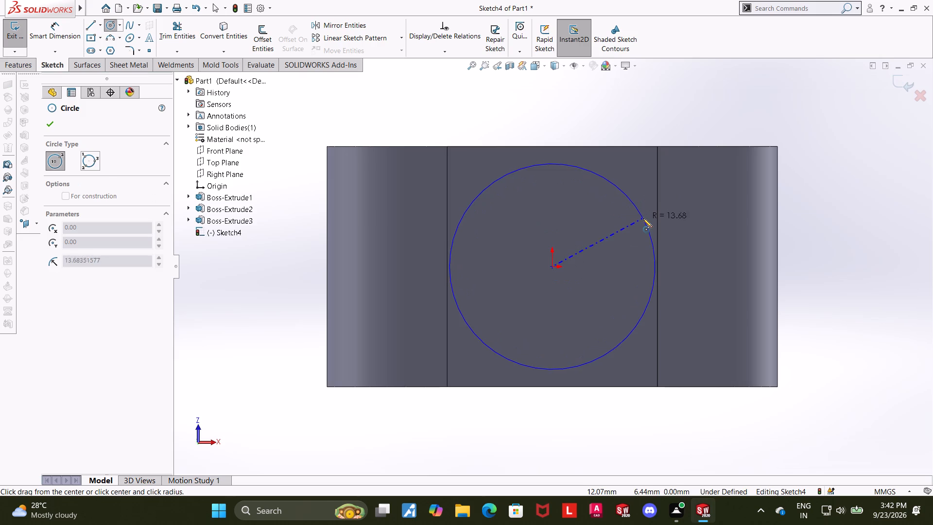
left_click(643, 218)
key("Escape")
Dimension the circle on the stem's bottom face with a diameter of 28 mm.
left_click(70, 26)
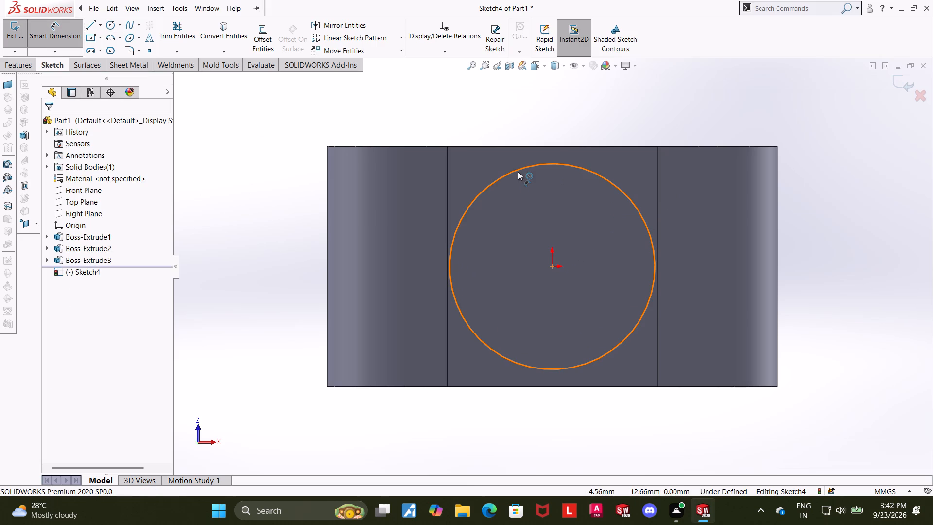
left_click(518, 172)
left_click(506, 124)
key("2")
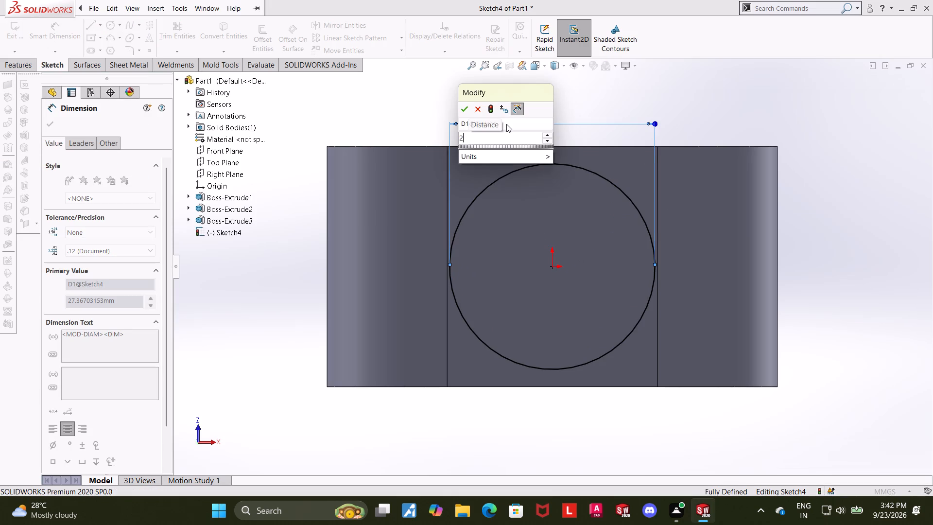
key("8")
key("Return")
key("Escape")
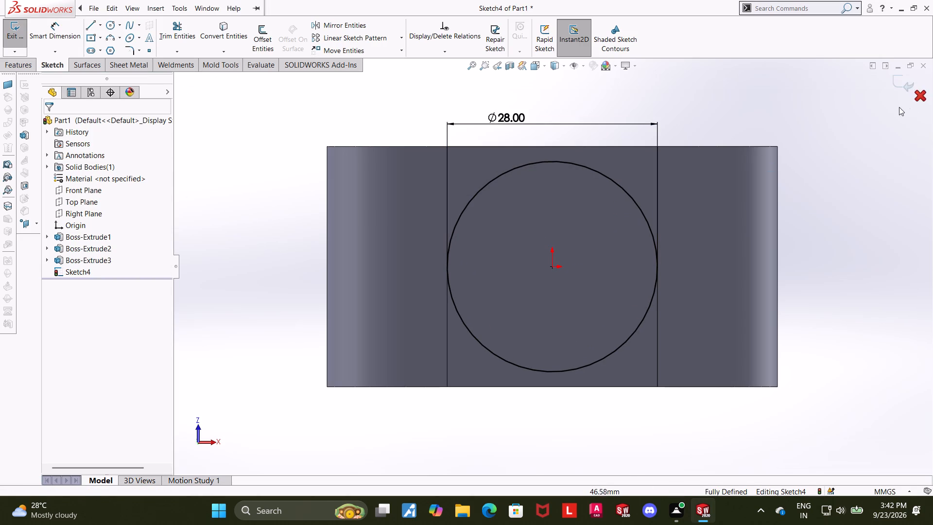
Exit the sketch and extrude the 28 mm circle downward from the stem as a Blind boss 28 mm deep, merged with the body.
left_click(906, 81)
middle_click_drag(806, 160, 799, 262)
scroll(799, 262, "up", 4)
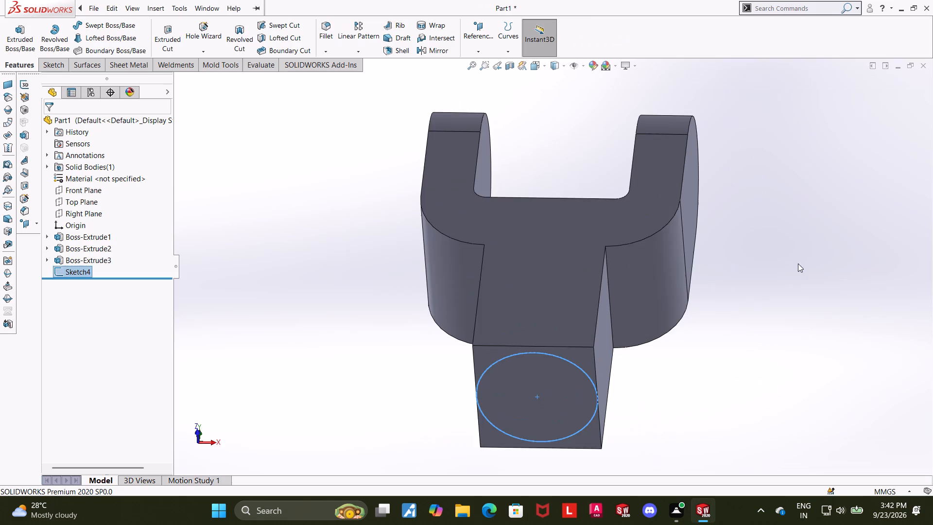
middle_click_drag(797, 282, 795, 292)
left_click(21, 36)
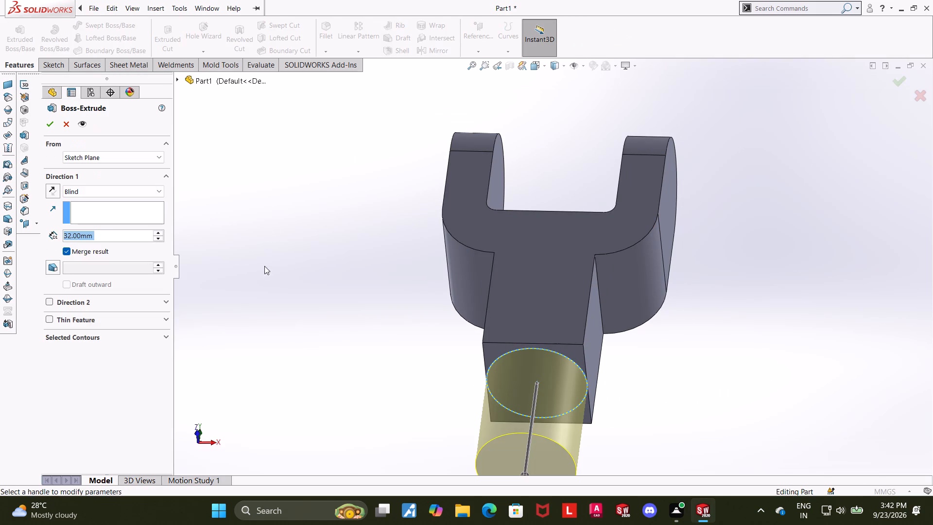
type("28")
key("Return")
left_click(48, 122)
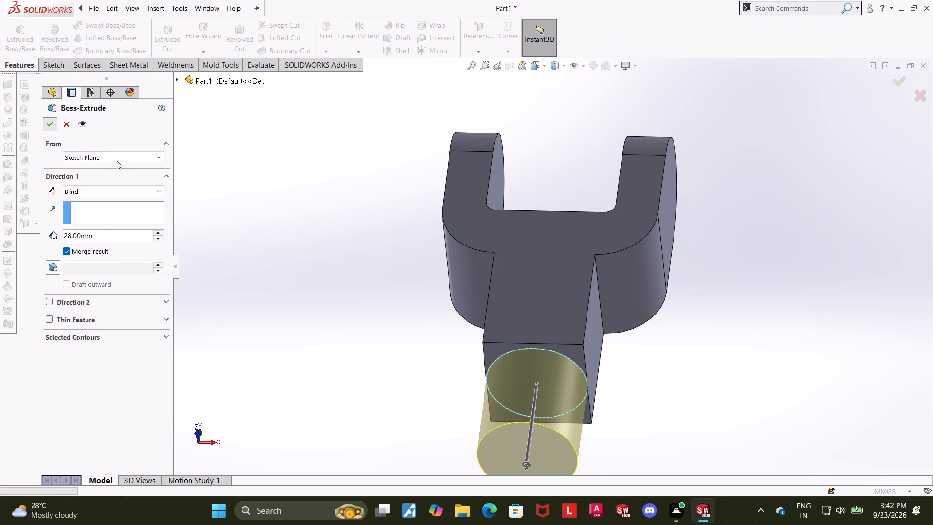
left_click(285, 248)
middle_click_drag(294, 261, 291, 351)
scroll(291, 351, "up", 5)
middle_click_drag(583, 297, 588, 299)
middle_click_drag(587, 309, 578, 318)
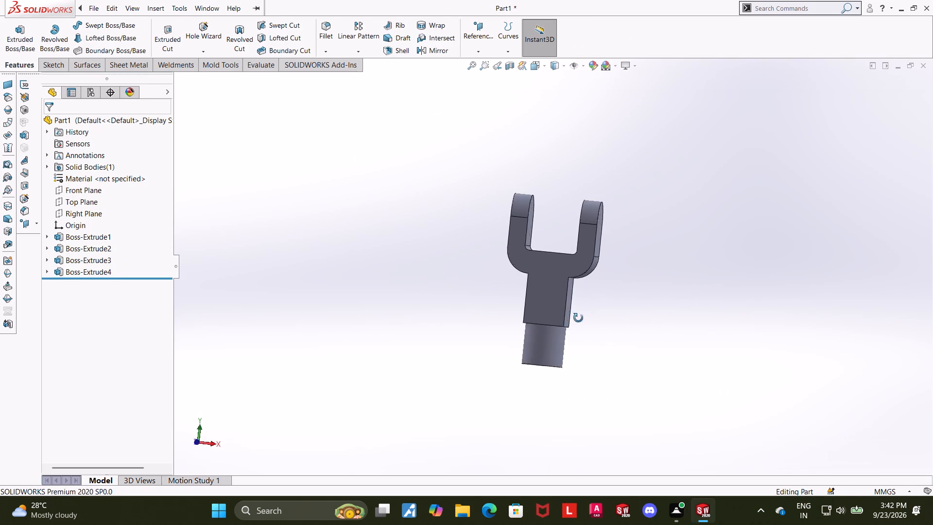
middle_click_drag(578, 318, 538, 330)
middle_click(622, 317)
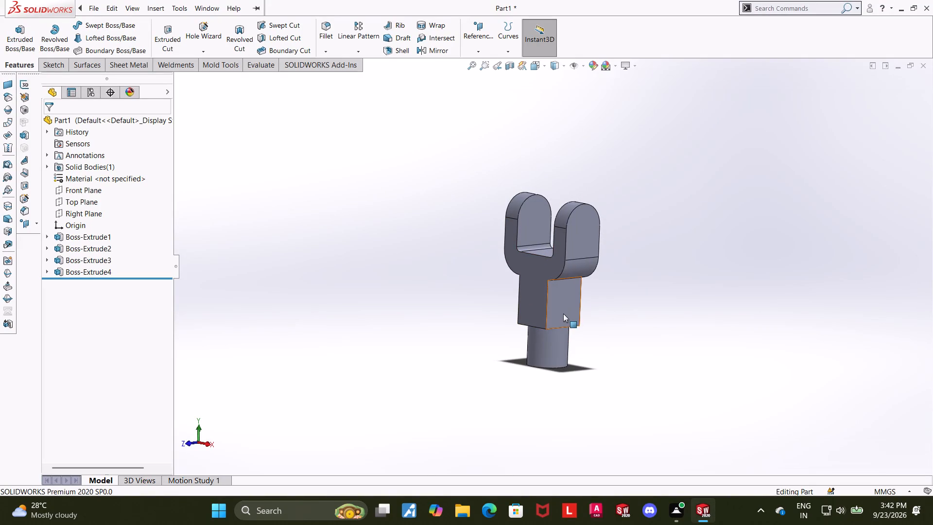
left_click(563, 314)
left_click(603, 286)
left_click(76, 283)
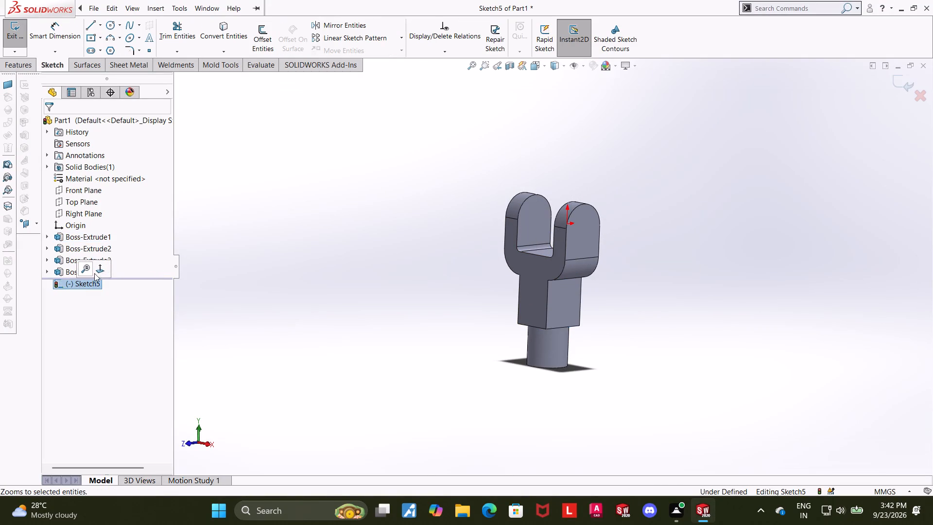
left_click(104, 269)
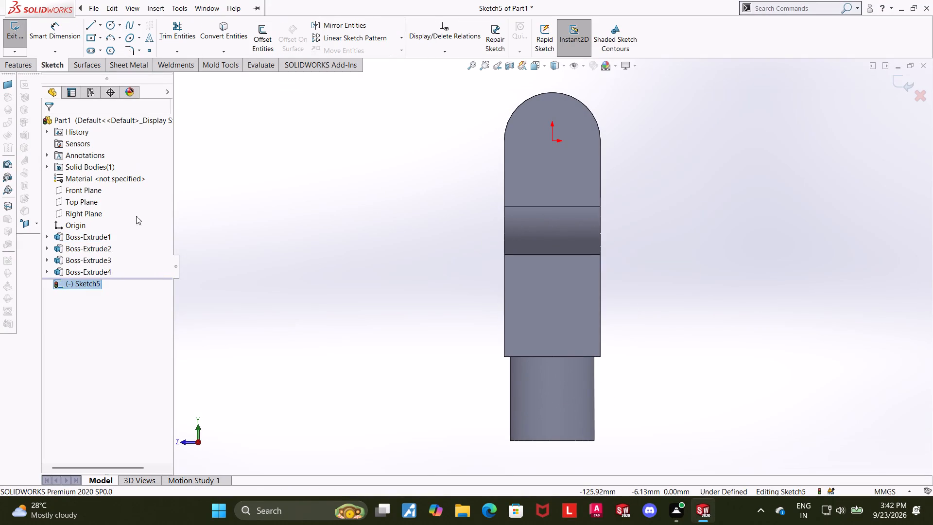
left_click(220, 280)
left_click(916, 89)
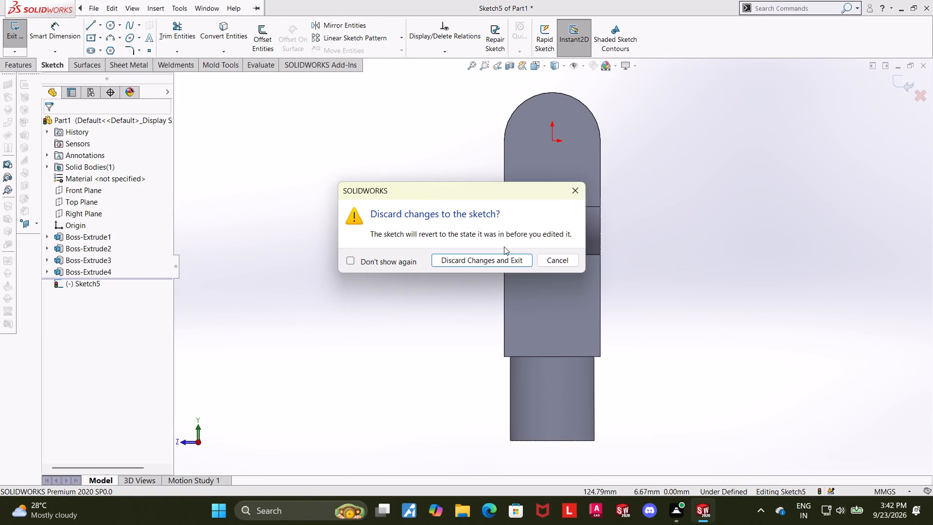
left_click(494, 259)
Sketch a circle of about 22.2 mm radius on the Right Plane, centred on the midpoint of the stem's bottom edge.
middle_click_drag(334, 249, 360, 253)
left_click(86, 212)
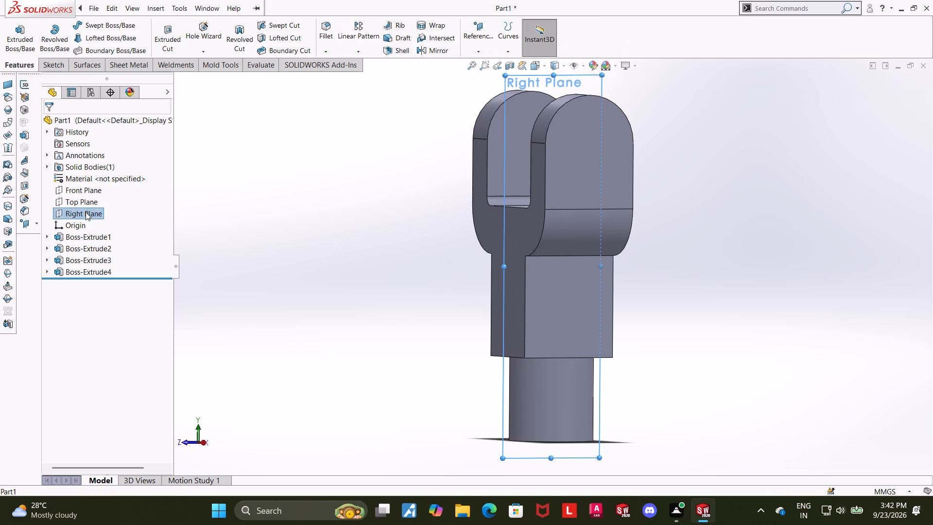
left_click(94, 198)
left_click(88, 284)
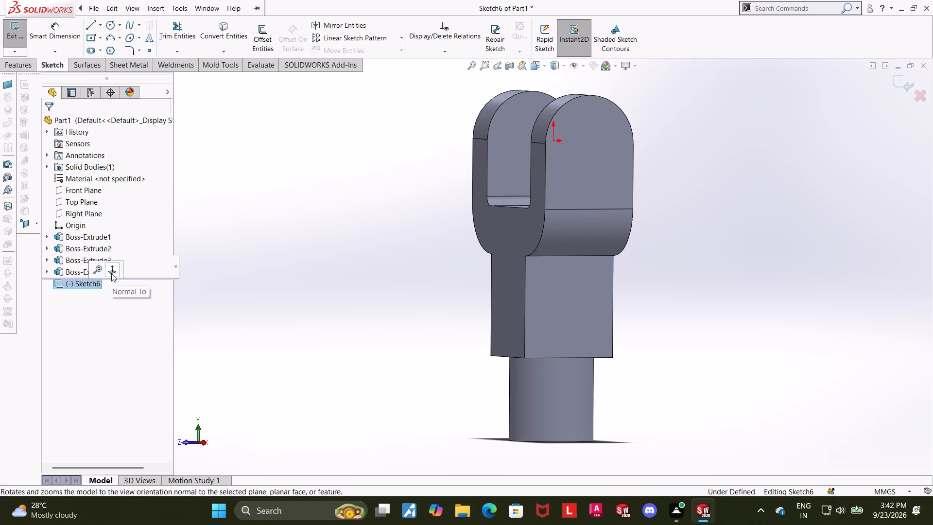
left_click(111, 273)
left_click(108, 24)
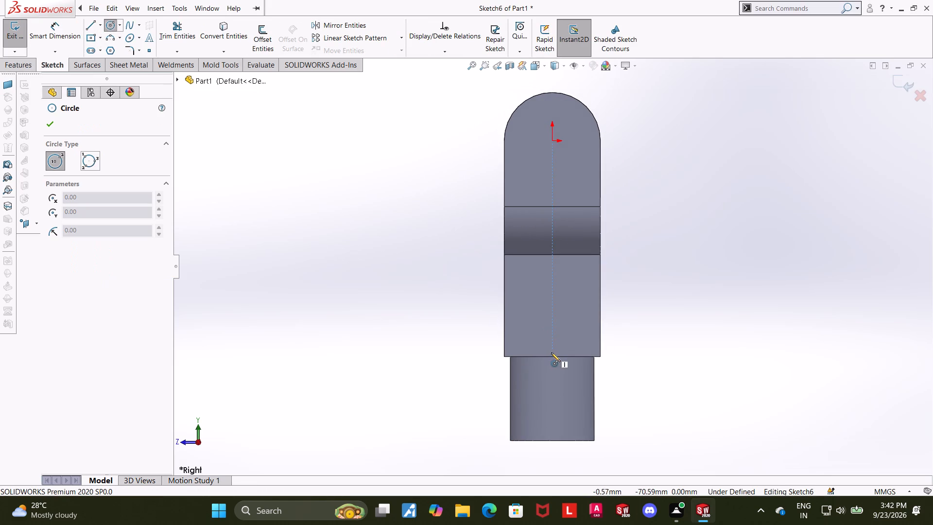
left_click(552, 356)
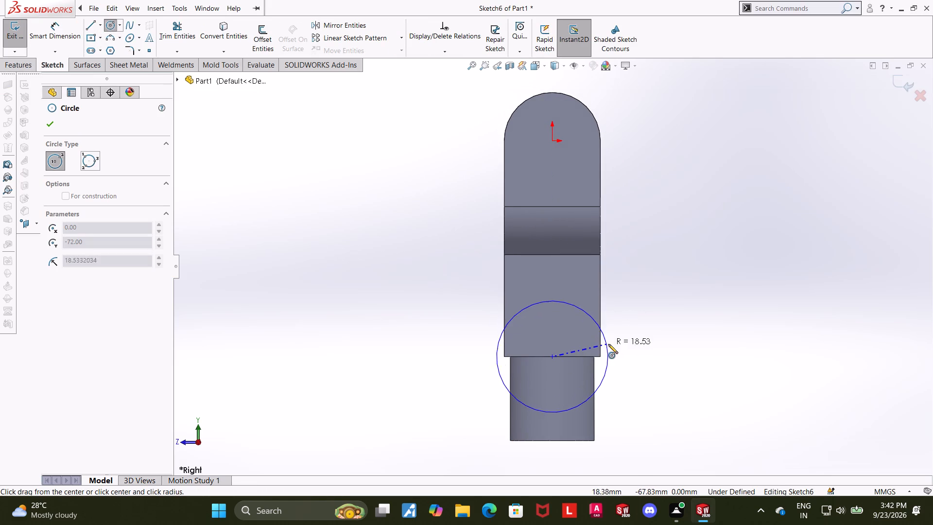
left_click(618, 344)
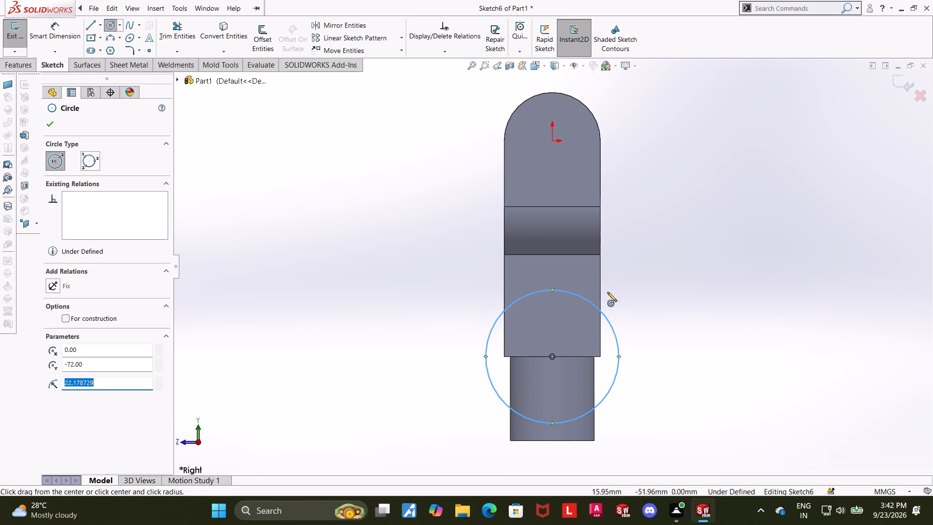
key("Escape")
Dimension the Right Plane circle with a diameter of 32 mm.
left_click(62, 34)
left_click(613, 329)
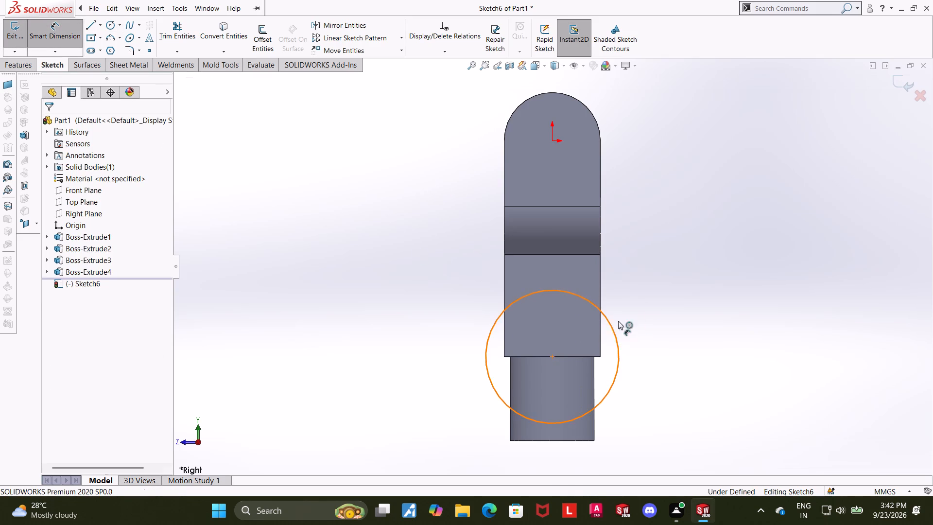
left_click(630, 307)
type("32")
key("Return")
key("Escape")
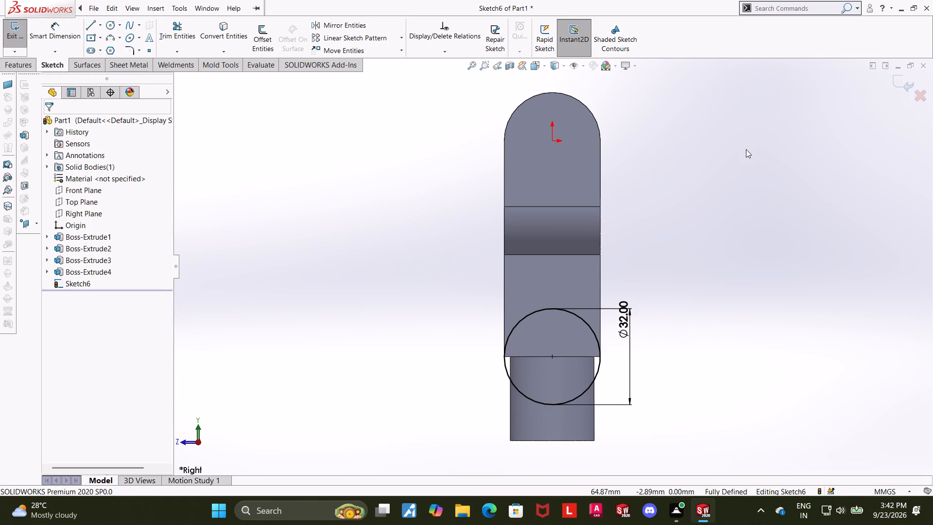
Set the Right Plane circle's diameter to 56 mm and exit the sketch.
double_click(623, 319)
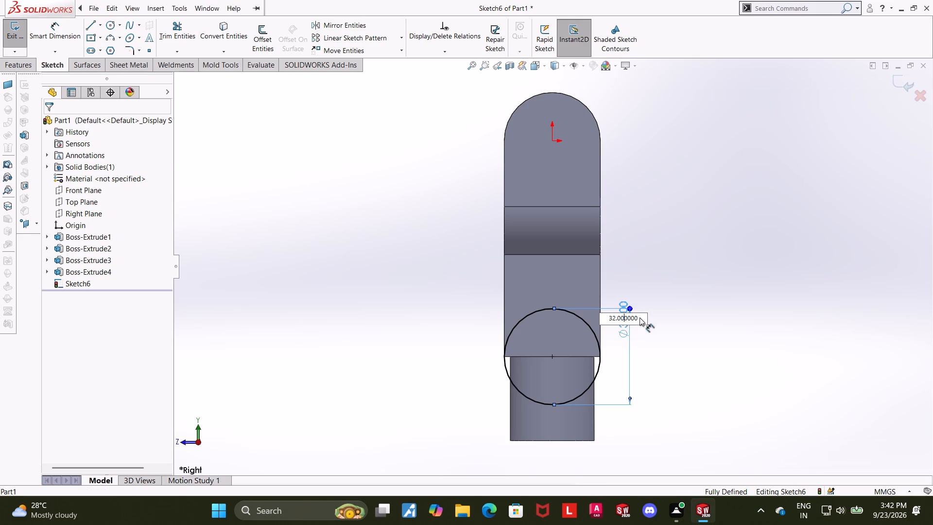
left_click_drag(640, 319, 587, 318)
key("5")
key("6")
key("Return")
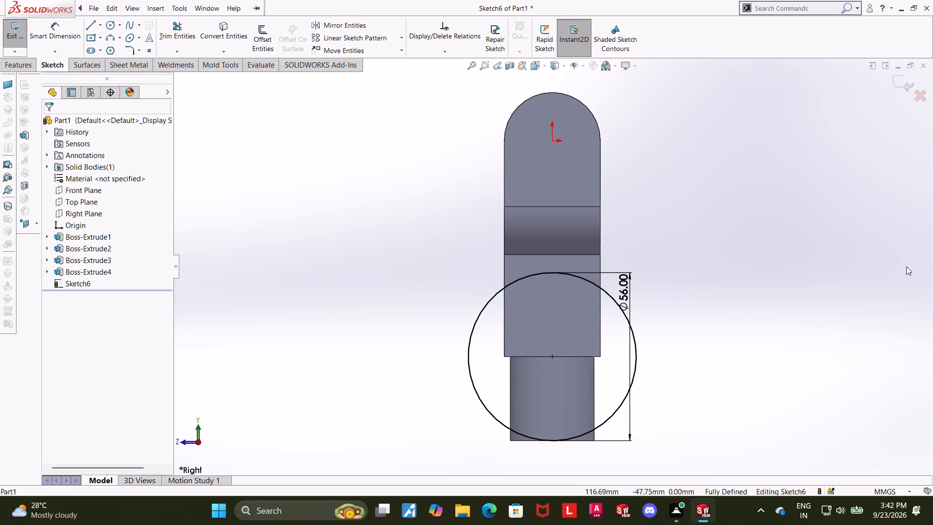
middle_click(847, 313)
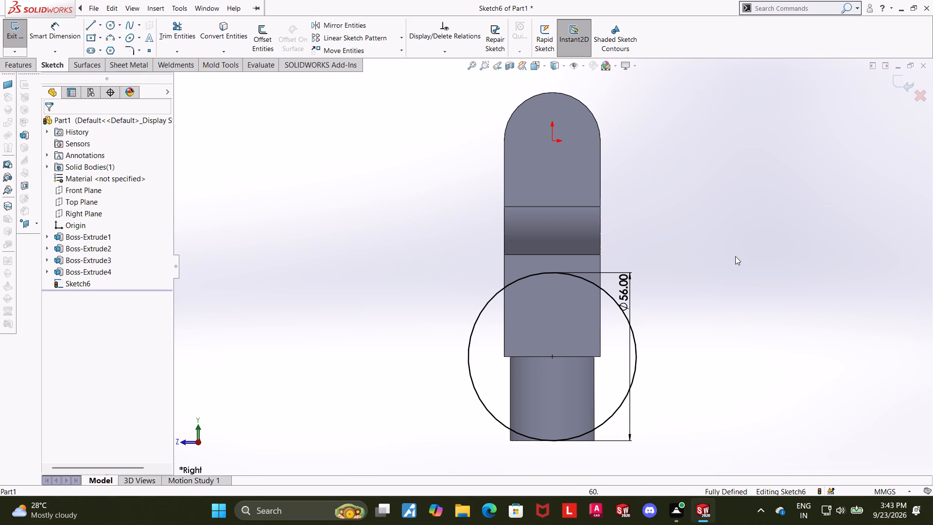
left_click(903, 87)
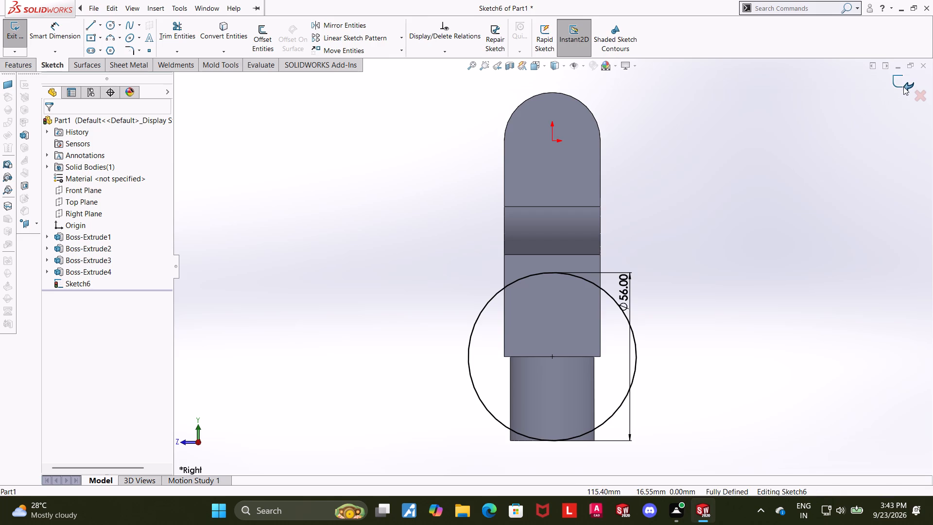
Edit the round shank's extrusion, Boss-Extrude4, and set its Blind depth to 32 mm.
scroll(755, 250, "up", 1)
middle_click_drag(747, 264, 758, 266)
left_click(46, 270)
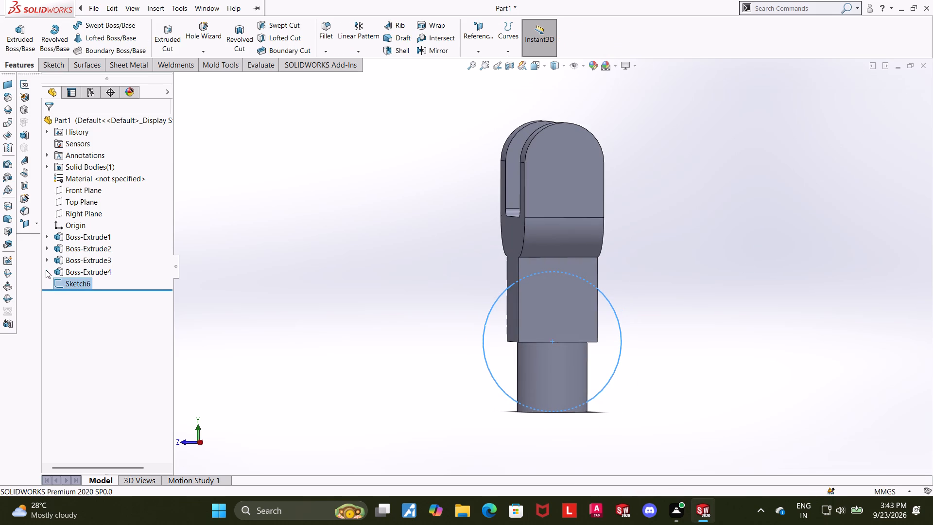
left_click(75, 282)
left_click(62, 270)
left_click(72, 246)
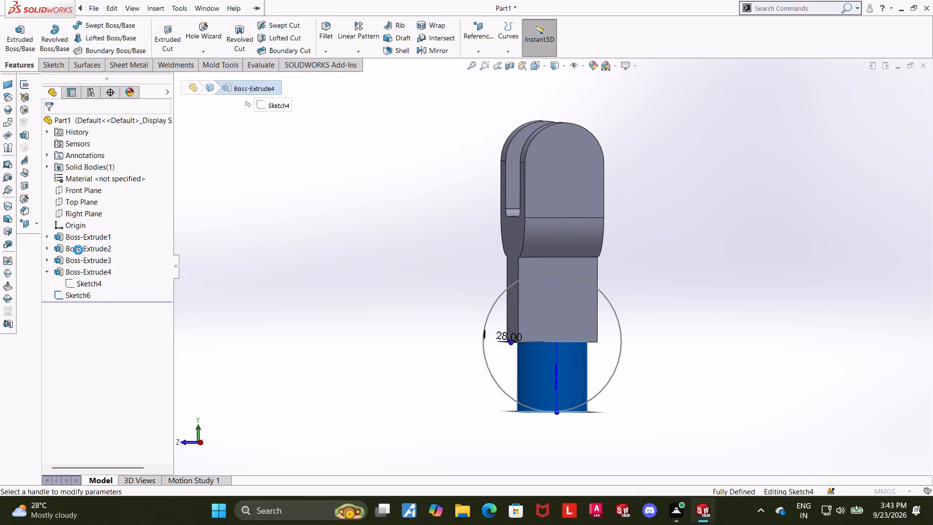
middle_click_drag(301, 238, 293, 240)
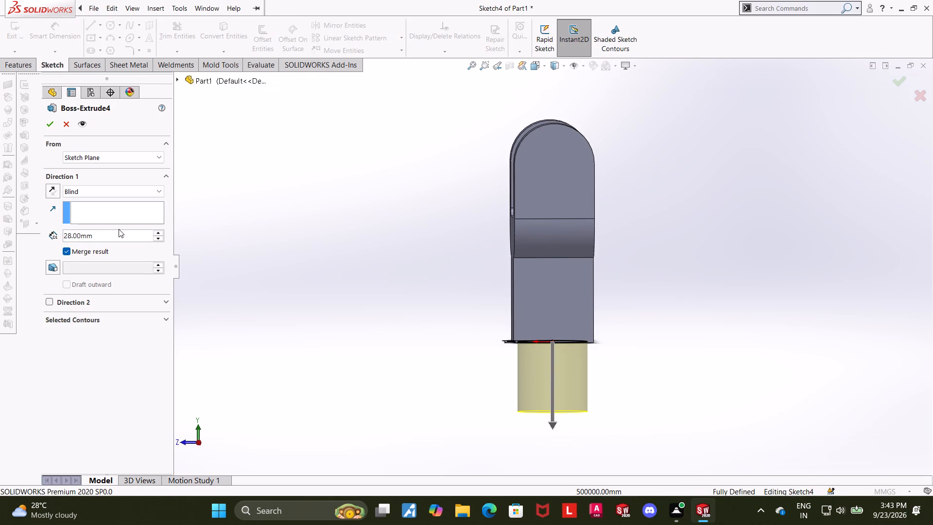
left_click(119, 229)
left_click(117, 233)
left_click_drag(117, 233, 51, 232)
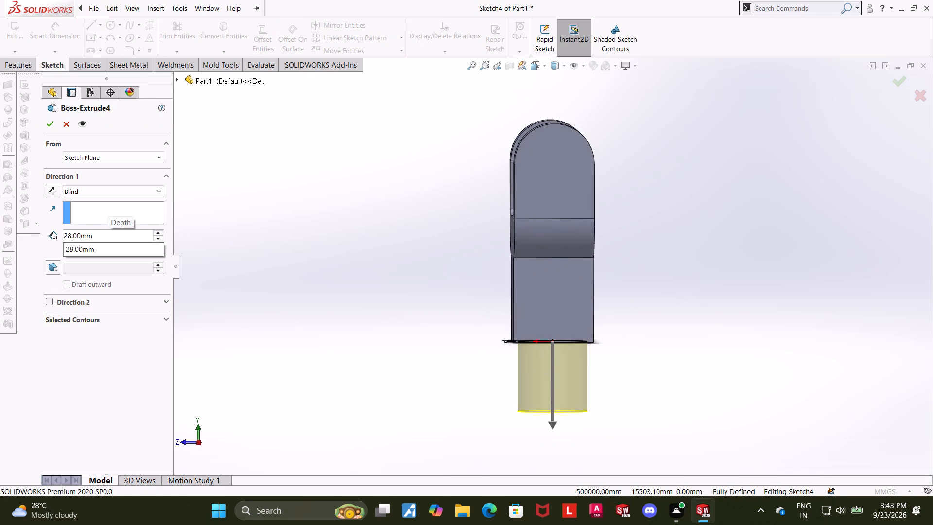
left_click_drag(102, 233, 21, 238)
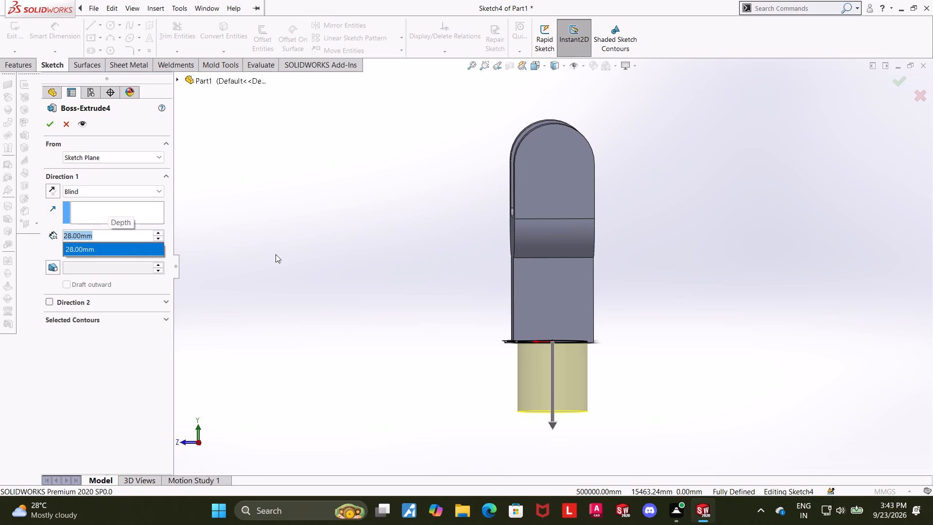
type("32")
key("Return")
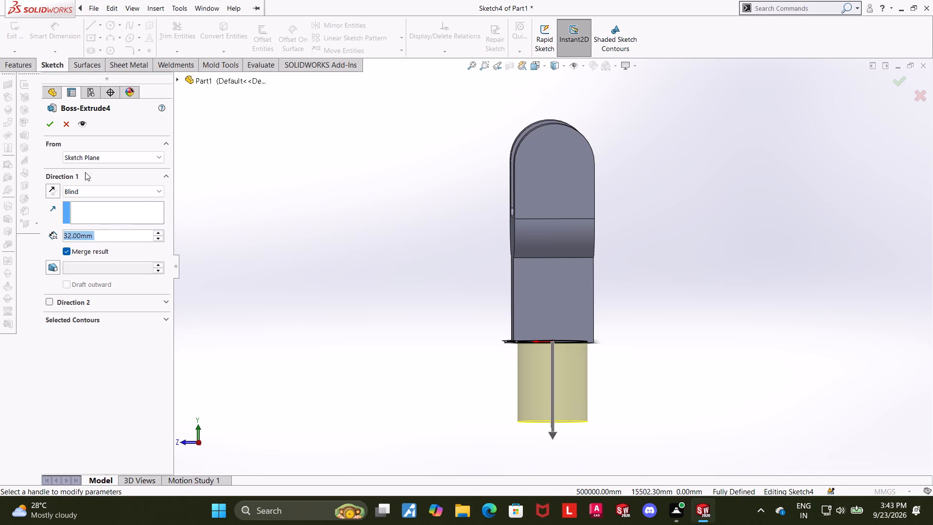
left_click(52, 123)
left_click(361, 228)
Extrude the 56 mm circle as a Mid Plane boss 40 mm deep, with Merge result on.
left_click(77, 290)
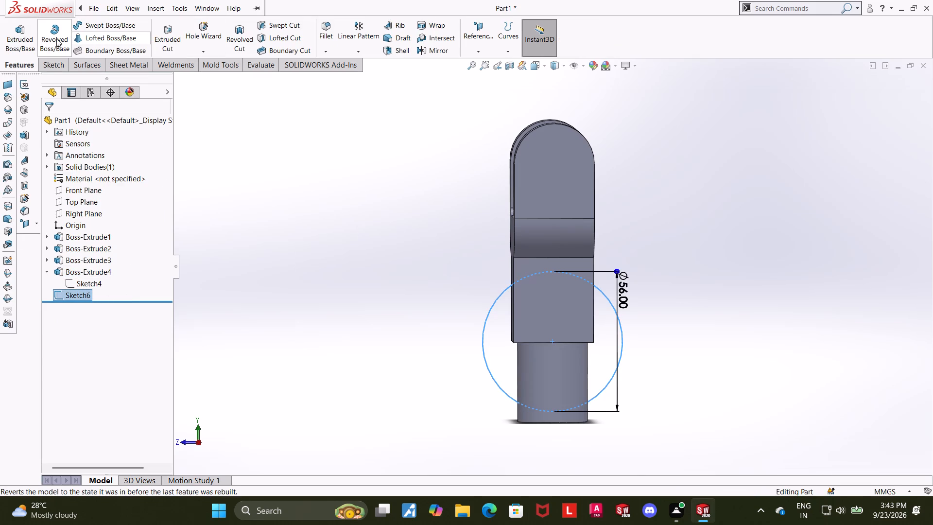
left_click(20, 34)
middle_click_drag(286, 151, 309, 153)
left_click(82, 189)
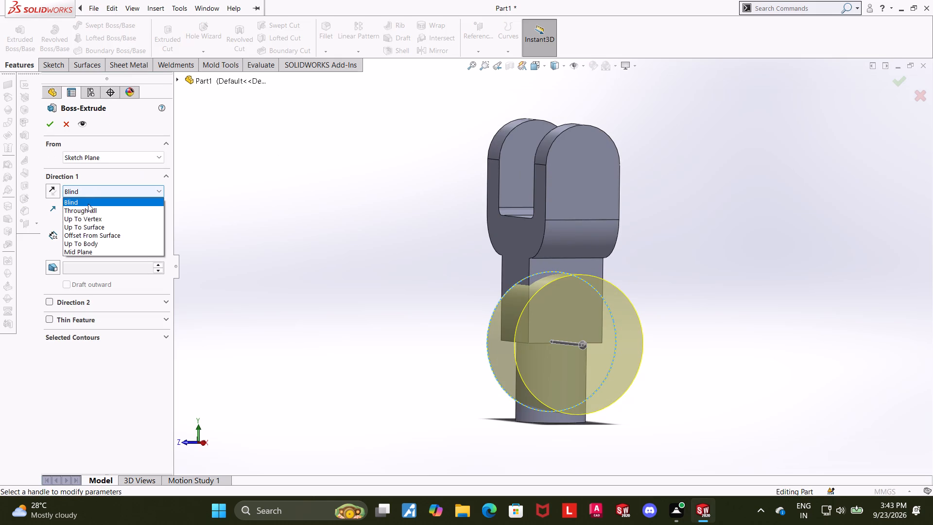
left_click(261, 197)
left_click(84, 191)
left_click(86, 250)
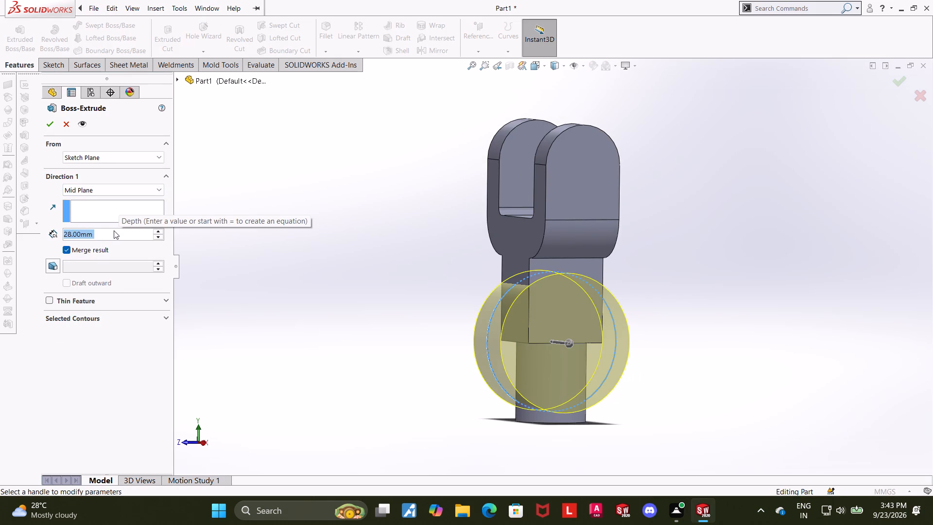
type("40")
key("Return")
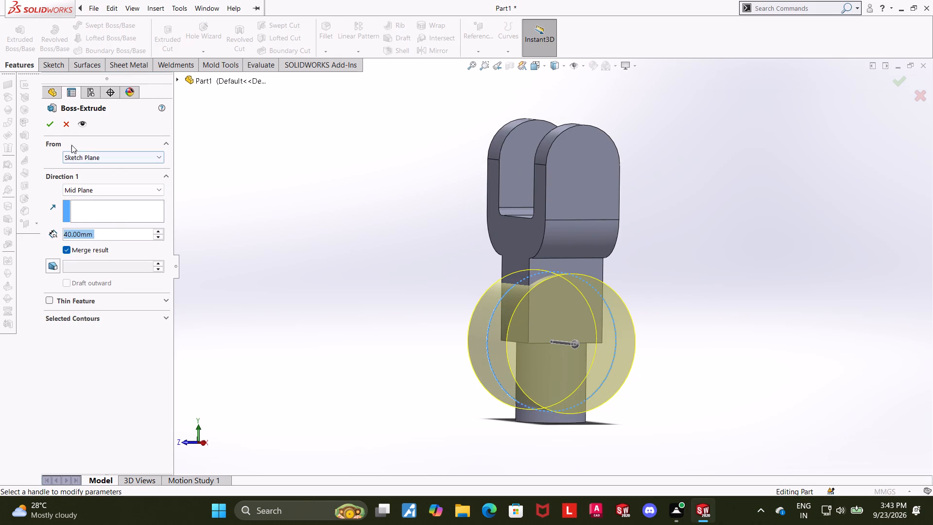
left_click(51, 120)
left_click(314, 277)
Sketch a concentric circle of about 16.6 mm radius on the 56 mm cylinder's flat end face on the positive X side.
middle_click_drag(320, 277, 365, 268)
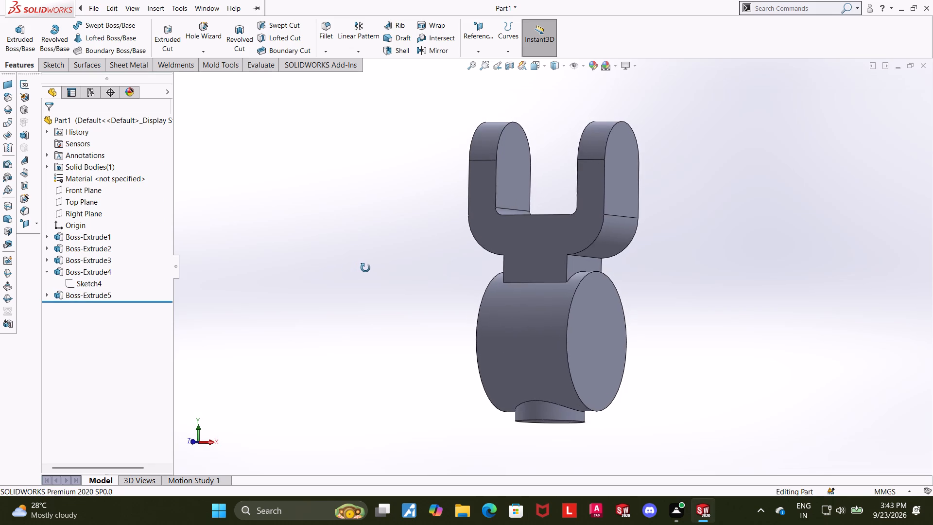
middle_click_drag(365, 268, 366, 267)
middle_click_drag(365, 268, 396, 270)
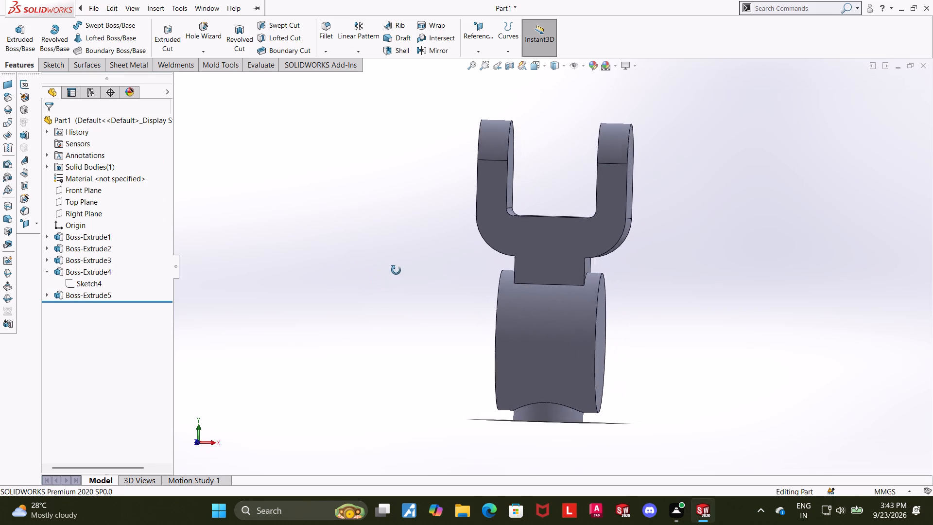
middle_click_drag(396, 270, 395, 274)
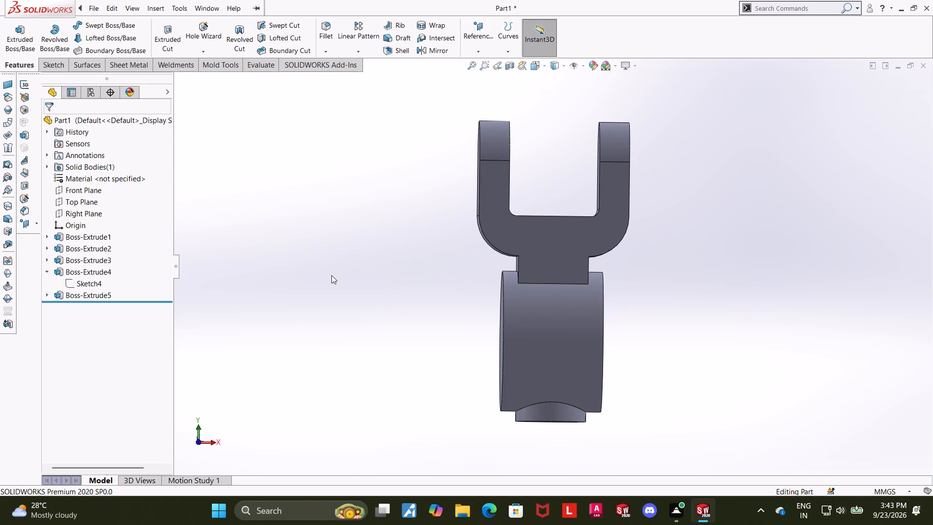
middle_click_drag(705, 375, 644, 373)
left_click(571, 336)
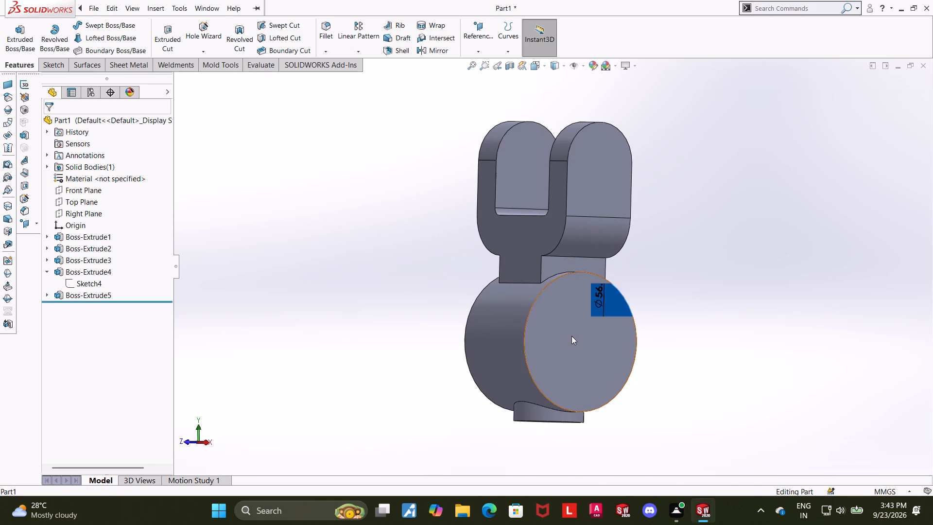
left_click(615, 311)
left_click(96, 308)
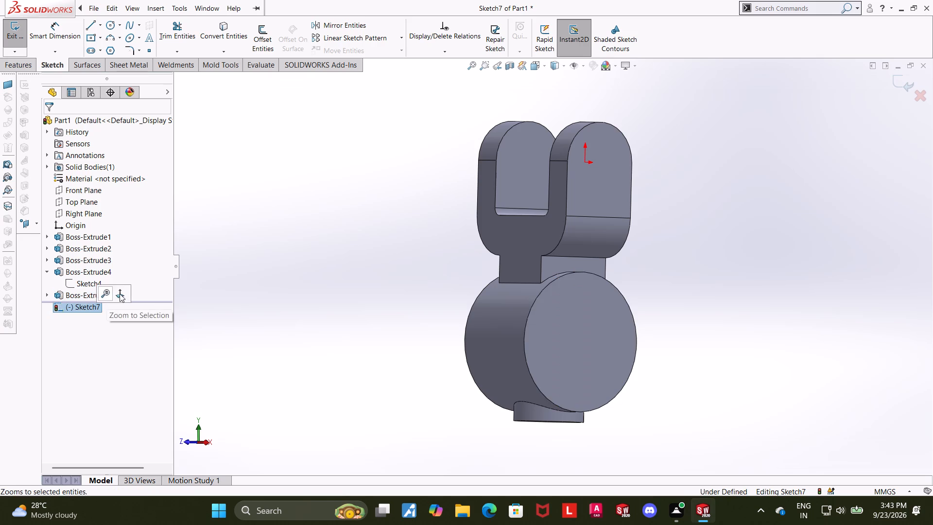
left_click(120, 294)
left_click(109, 26)
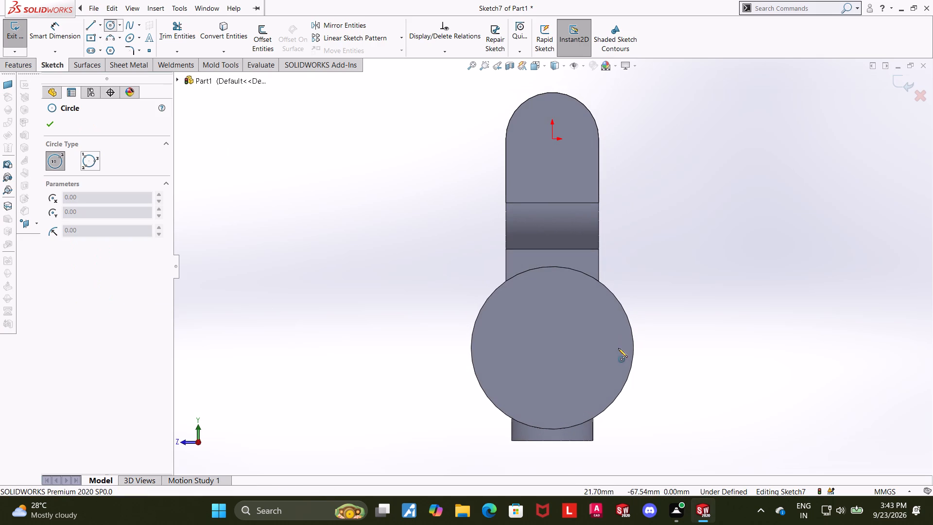
left_click(552, 348)
left_click(593, 322)
key("Escape")
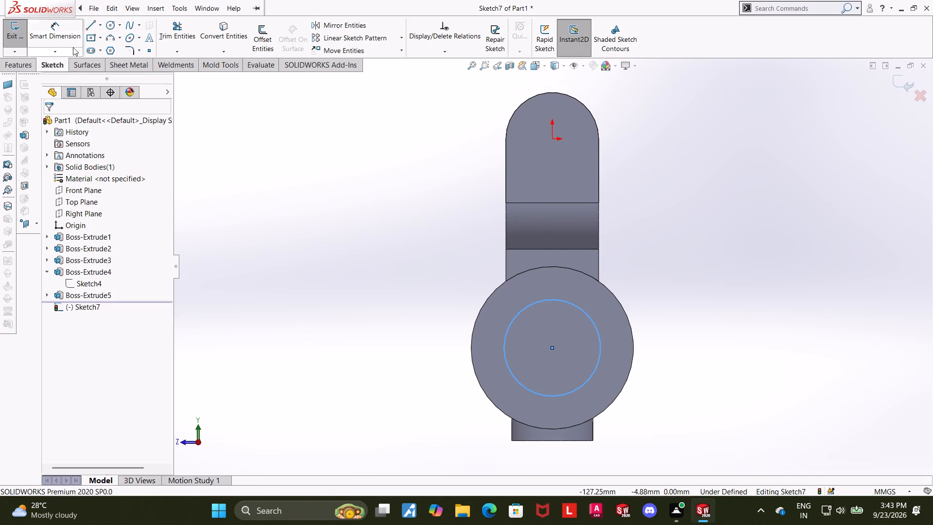
Dimension the circle on the cylinder's end face with a diameter of 32 mm and exit the sketch.
left_click(73, 46)
left_click(578, 386)
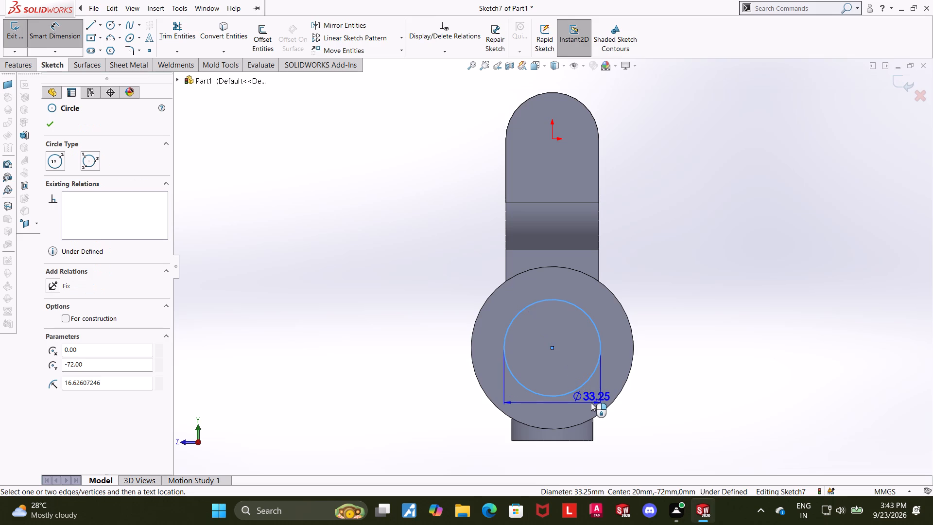
left_click(591, 402)
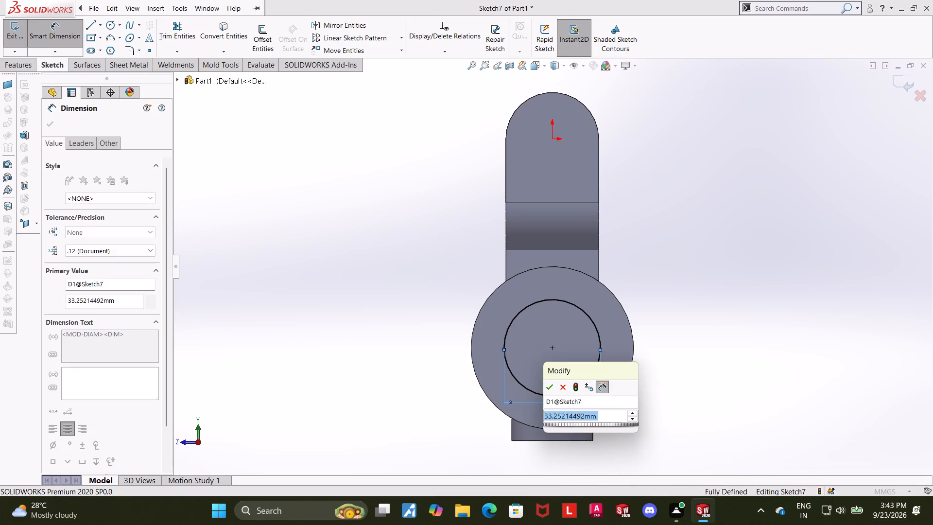
type("32")
key("Return")
left_click(899, 86)
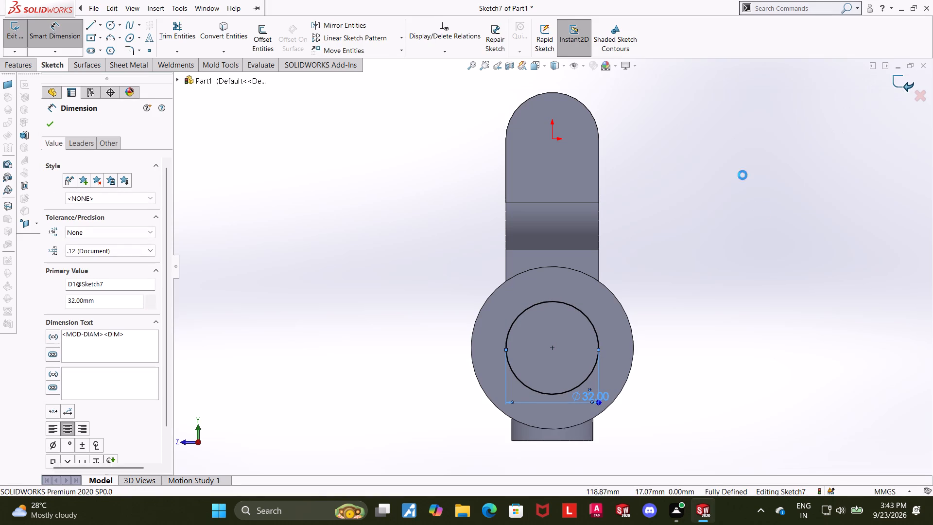
Cut the 32 mm circle through the cylinder as a Blind Extruded Cut 40 mm deep.
middle_click_drag(674, 257, 691, 258)
left_click(176, 41)
middle_click_drag(253, 175, 423, 218)
middle_click_drag(408, 223, 396, 225)
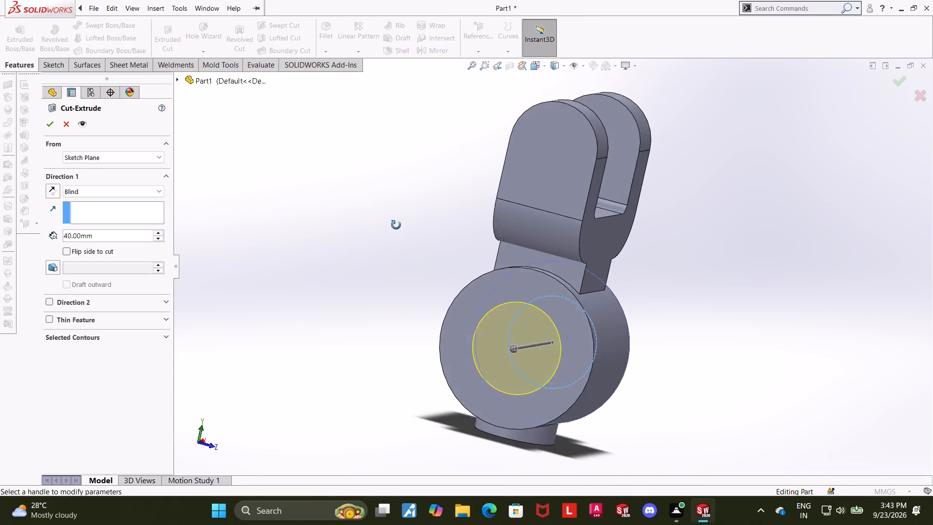
middle_click_drag(396, 225, 354, 209)
left_click(49, 122)
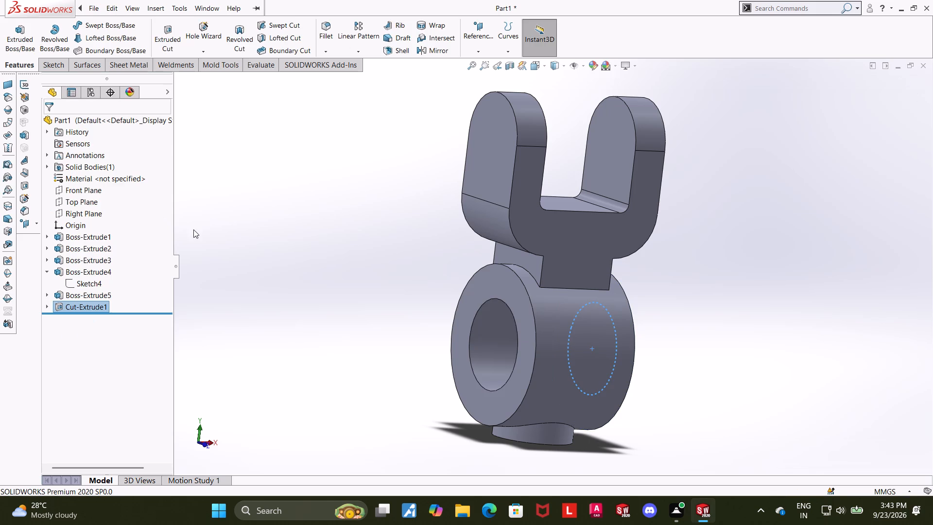
left_click(193, 229)
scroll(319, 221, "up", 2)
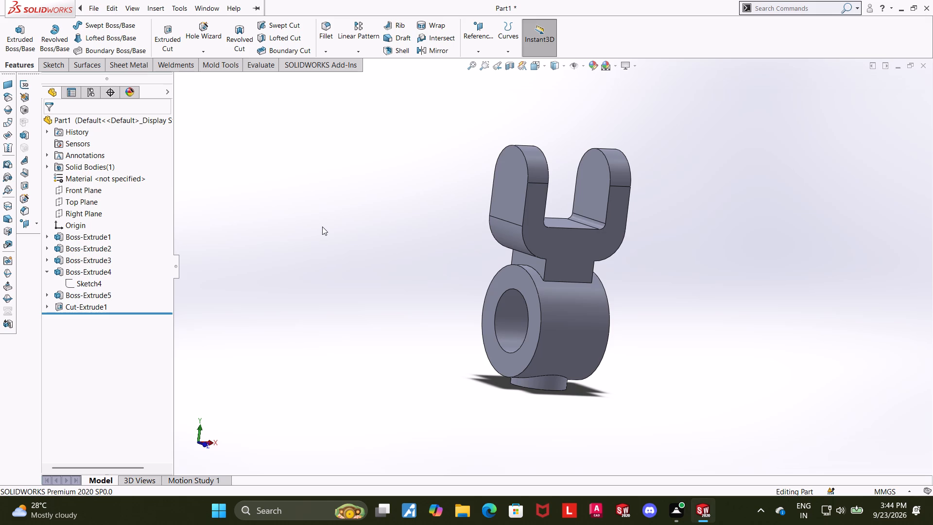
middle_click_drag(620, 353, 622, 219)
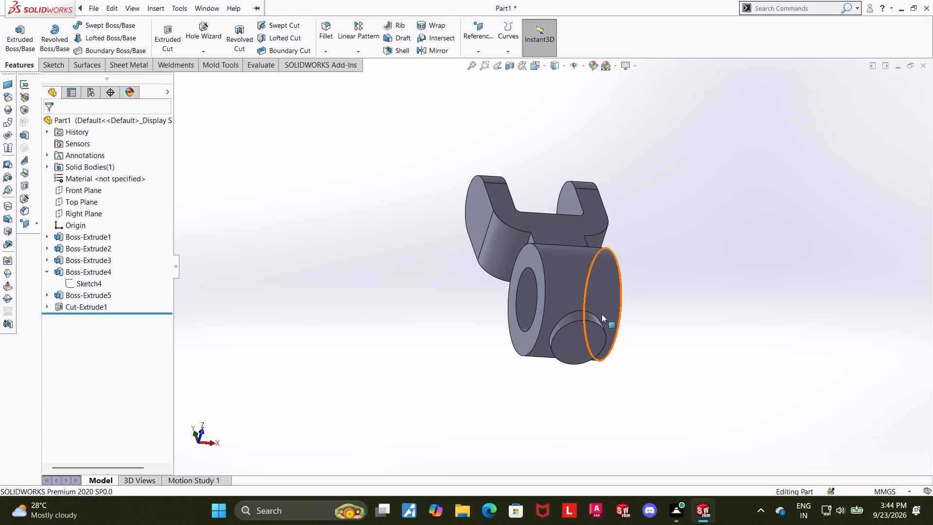
Sketch a point at the centre of the round shank's free end face and exit the sketch.
left_click(589, 332)
left_click(628, 307)
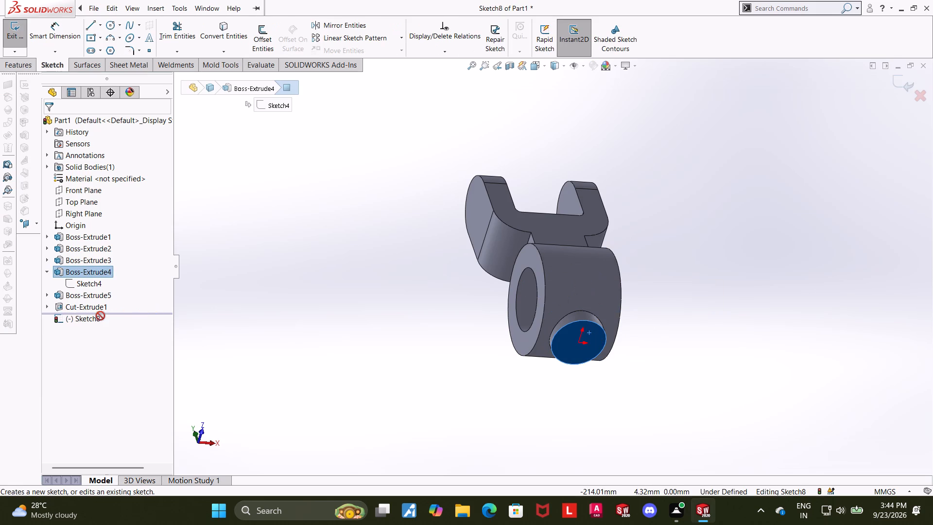
left_click(100, 315)
left_click(125, 304)
left_click(150, 50)
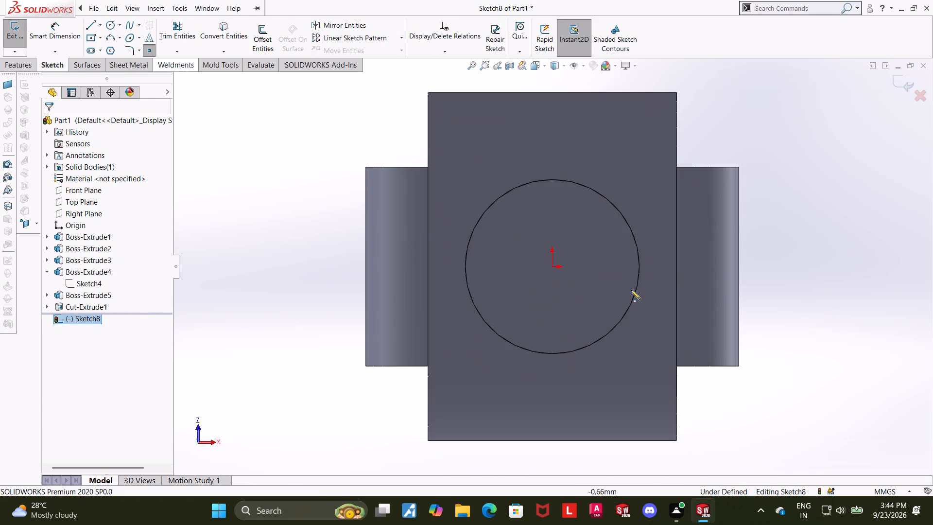
left_click(552, 267)
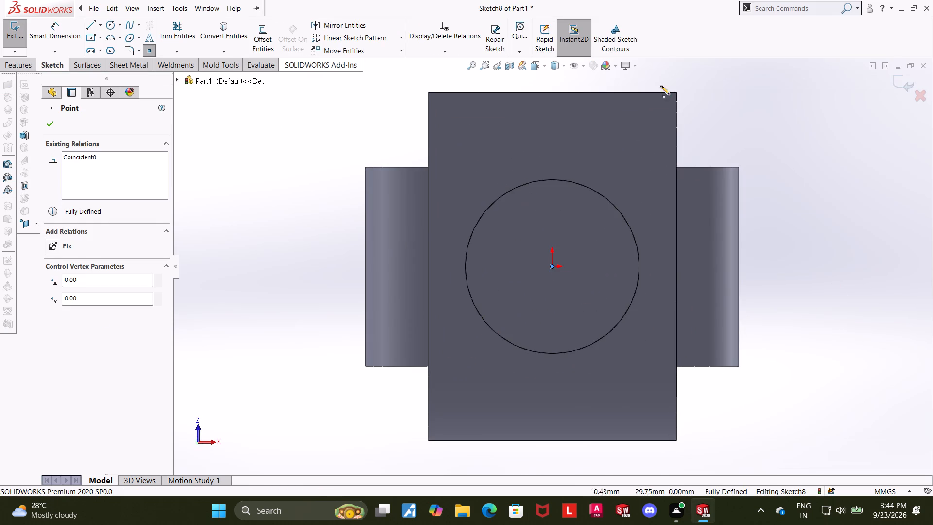
left_click(898, 82)
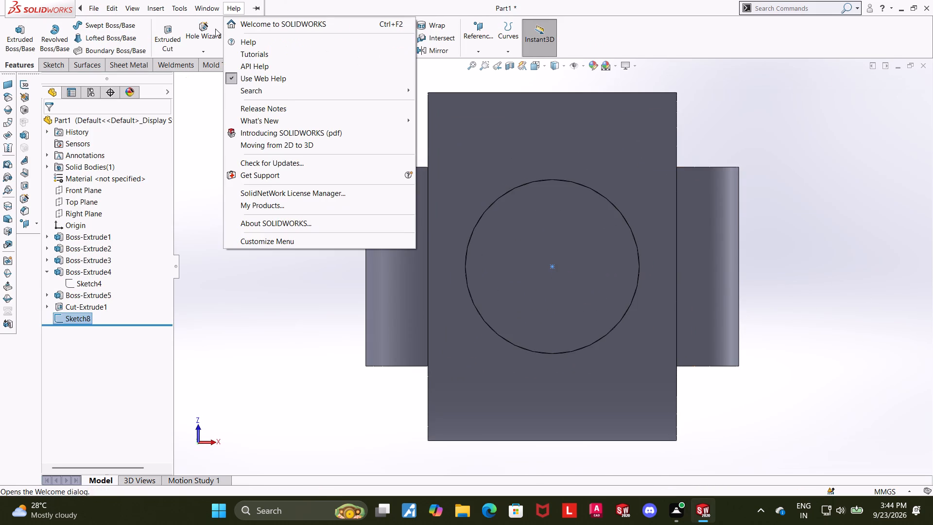
Start a Hole Wizard straight tap of type Bottoming Tapped Hole with size M10x1.5.
left_click(212, 29)
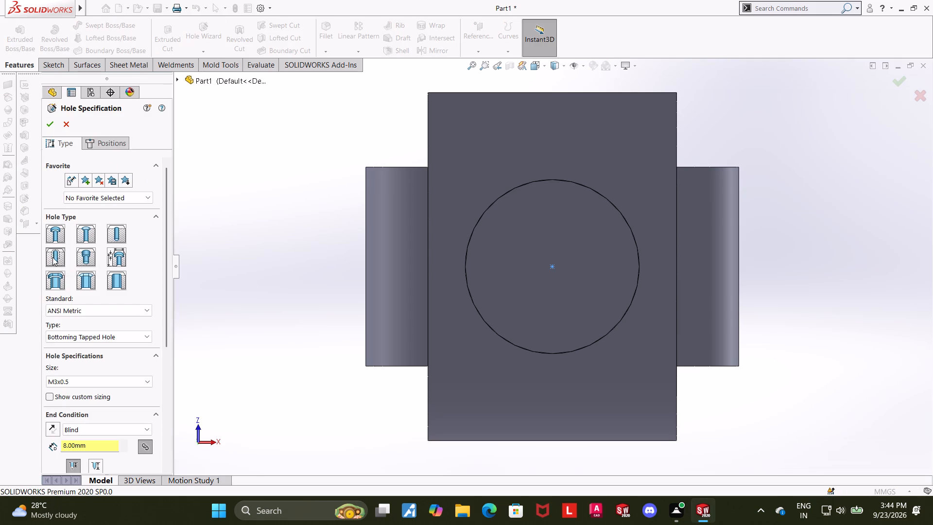
left_click(54, 256)
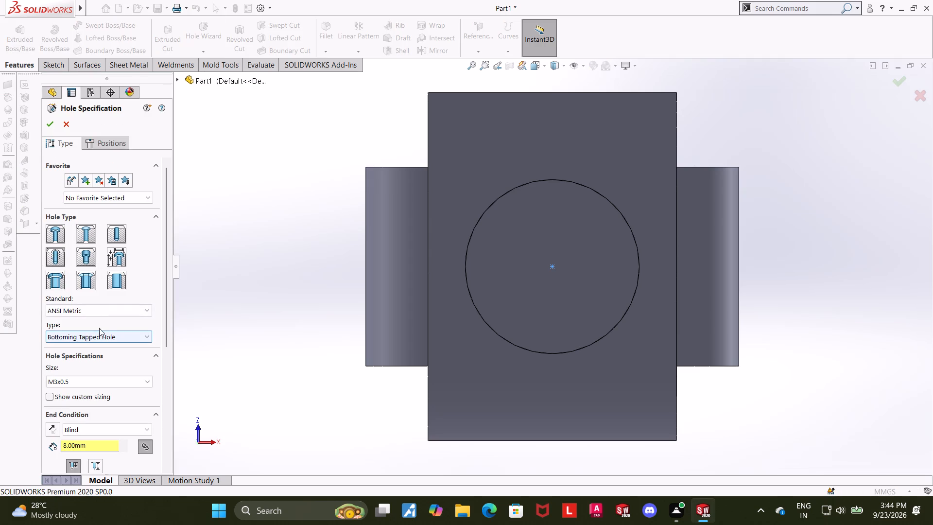
left_click(98, 333)
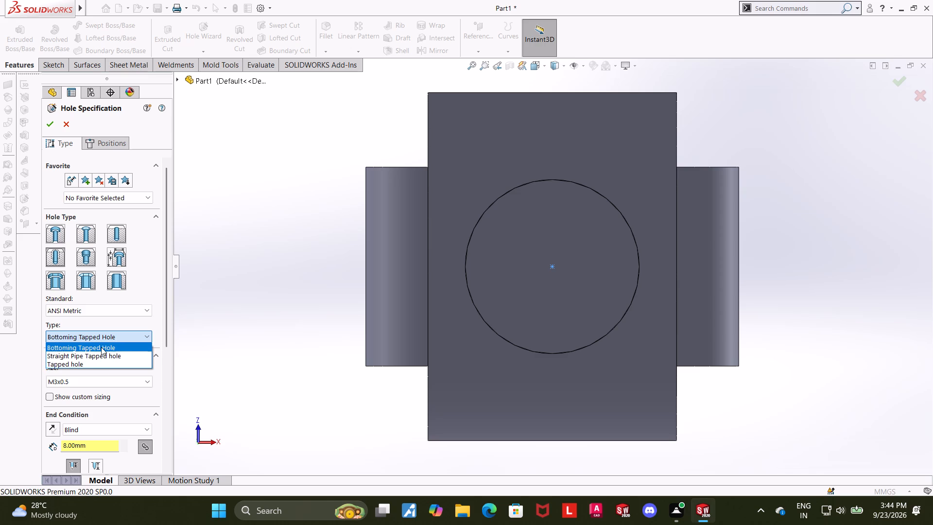
left_click(101, 347)
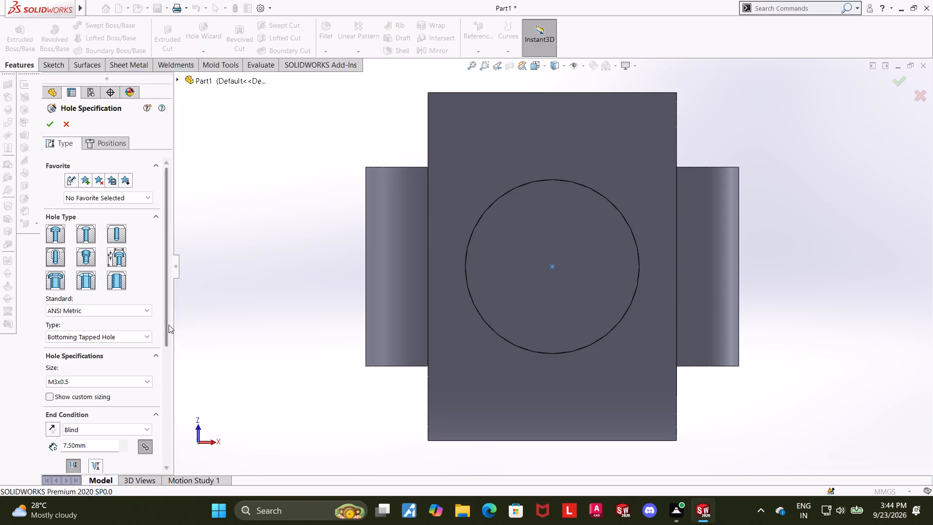
left_click_drag(167, 325, 170, 373)
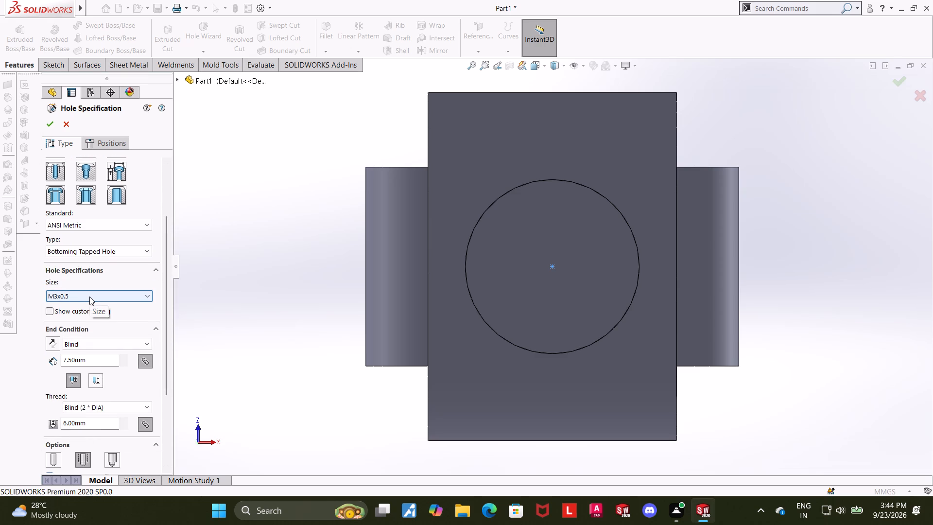
left_click(89, 297)
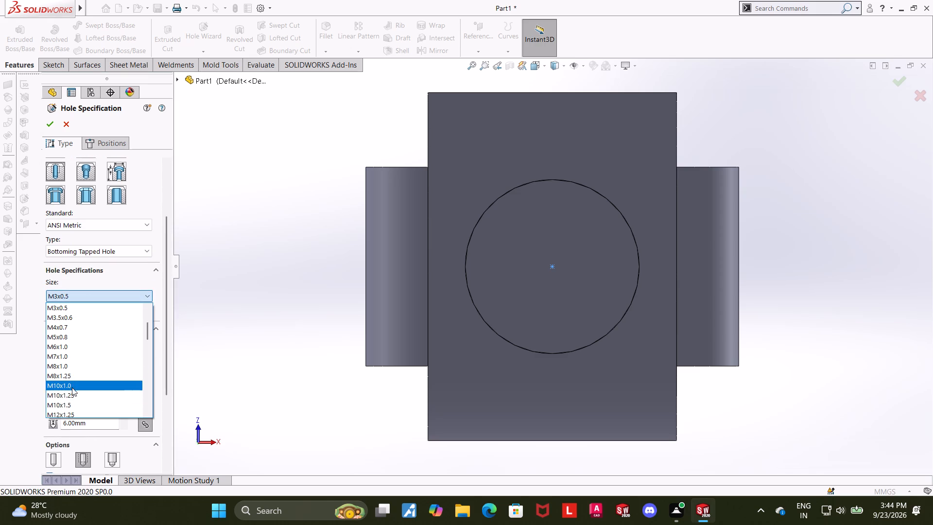
left_click(74, 402)
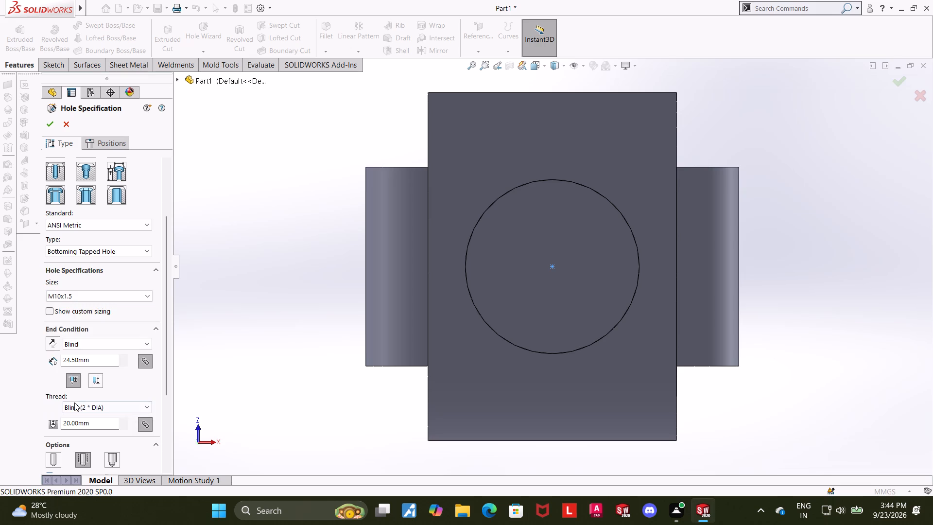
Set the hole's blind tap thread depth to 8.5 mm and choose the Remove thread option.
left_click_drag(168, 324, 168, 379)
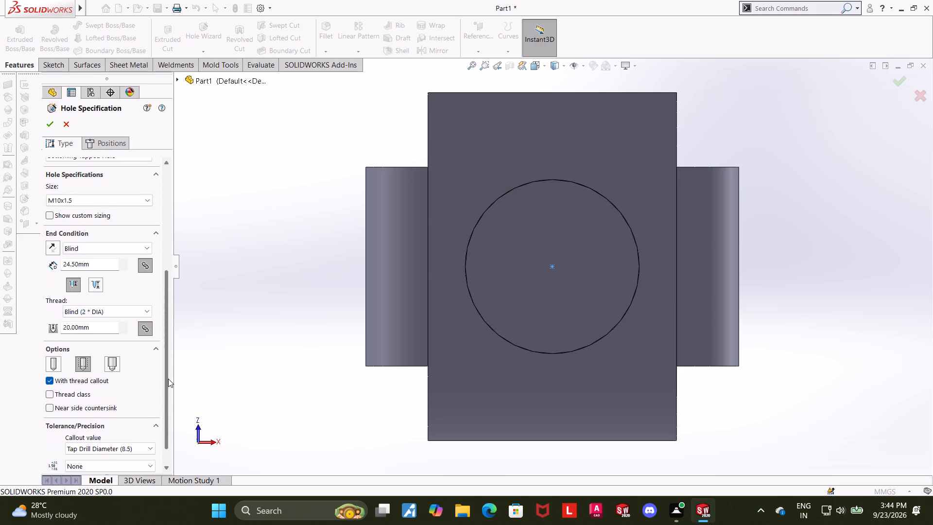
left_click_drag(168, 379, 168, 383)
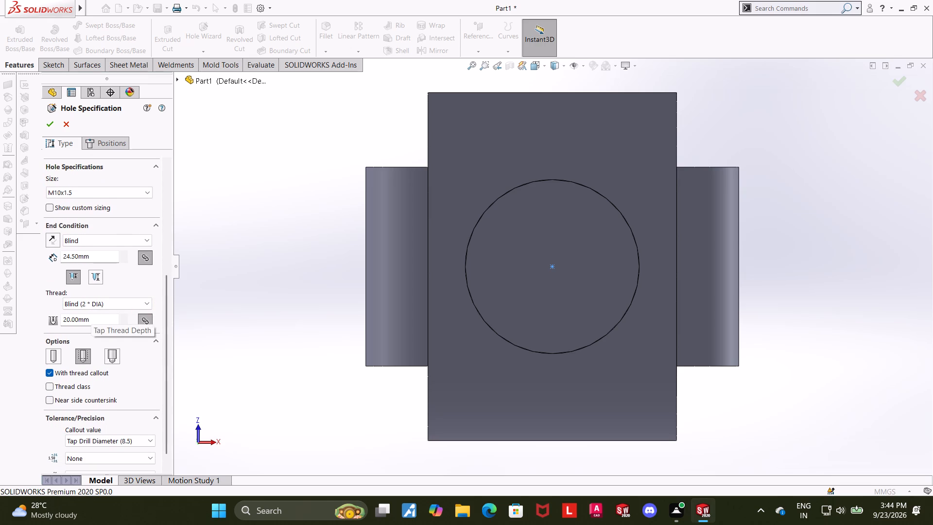
left_click_drag(100, 321, 30, 324)
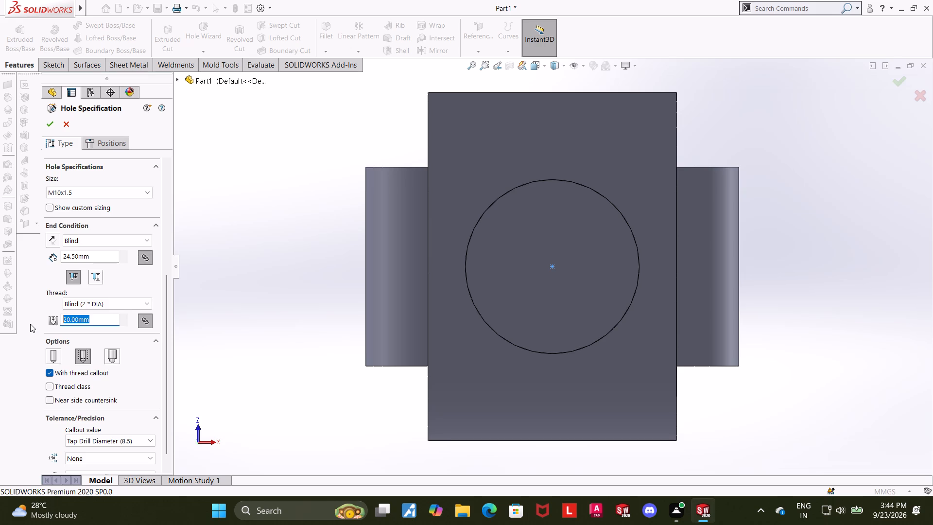
type("8.")
left_click_drag(100, 255, 26, 254)
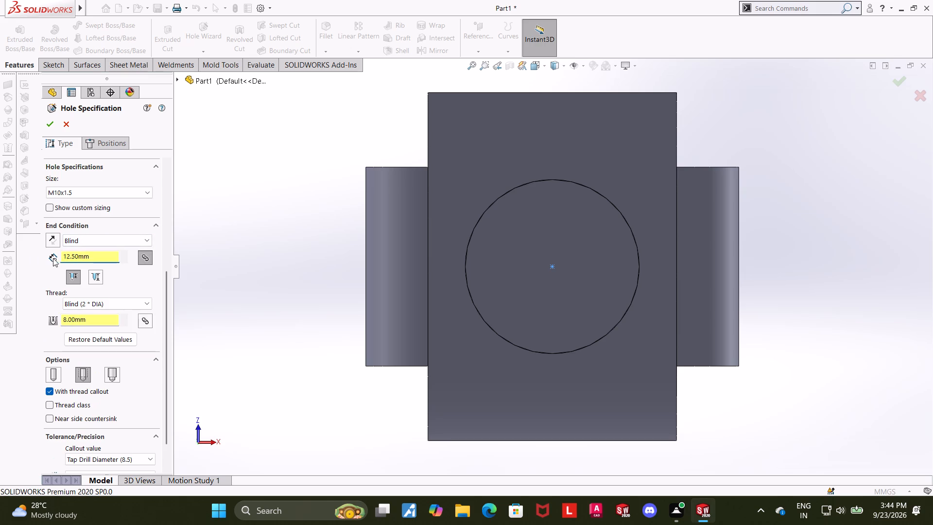
left_click_drag(101, 255, 41, 262)
left_click_drag(88, 321, 67, 322)
key("5")
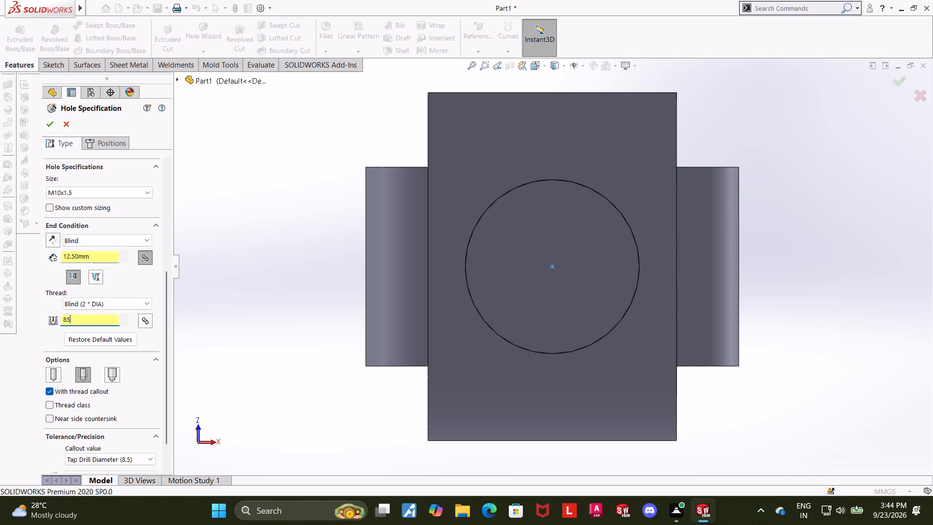
key("Return")
key("Right")
key("Right")
key("Right")
key("Right")
key("Right")
key("Right")
key("Right")
key("Right")
key("Right")
key("Right")
key("Right")
key("Right")
key("Right")
key("BackSpace")
key("BackSpace")
key("BackSpace")
key("BackSpace")
key("BackSpace")
key("BackSpace")
key("BackSpace")
key("BackSpace")
type("8.5")
key("Return")
left_click(110, 374)
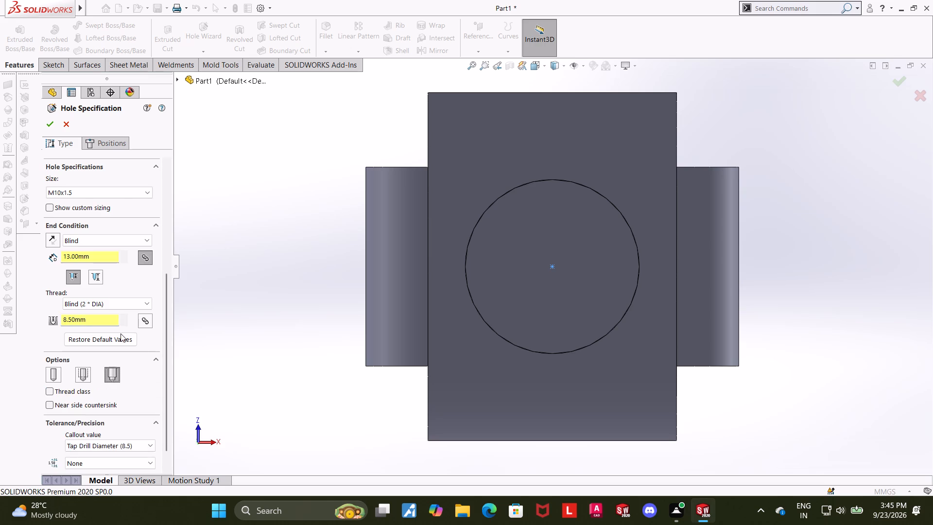
Position the tapped hole at the centre point of the shank's end face and complete the hole.
left_click(106, 141)
left_click(93, 250)
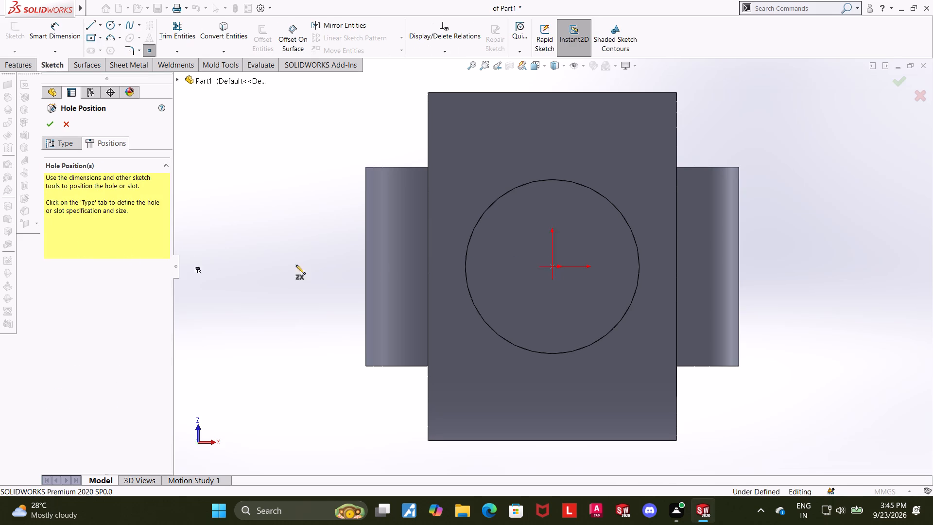
left_click(553, 268)
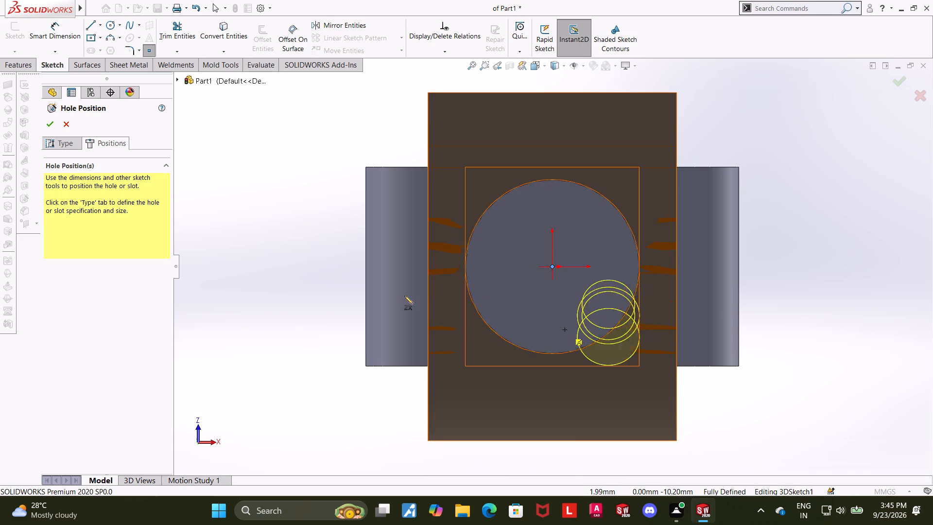
middle_click_drag(304, 217, 306, 232)
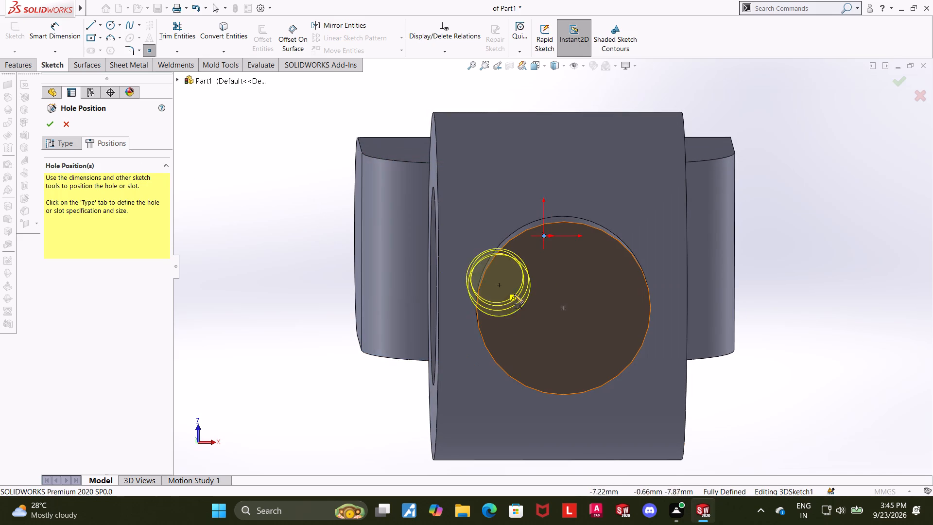
left_click(564, 309)
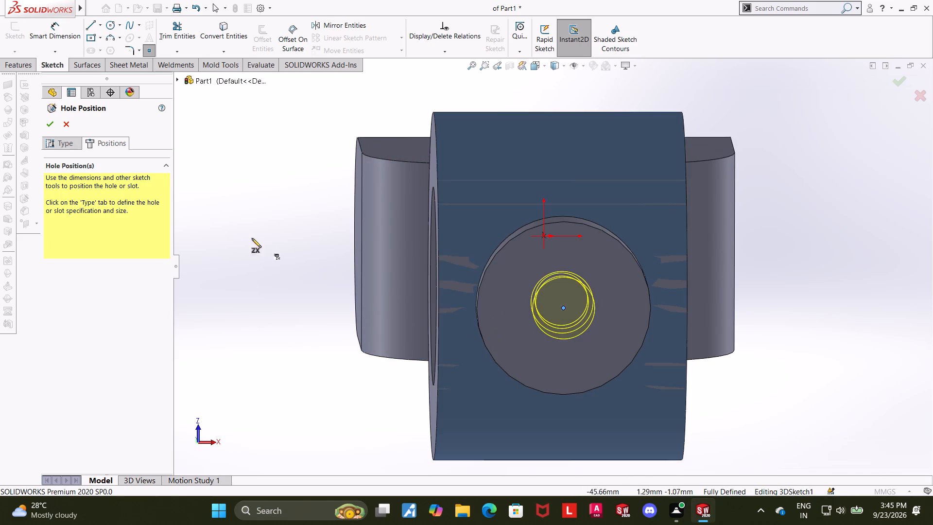
left_click(51, 127)
Switch to wireframe display and the Front view to examine the tapped hole inside the shank end.
middle_click_drag(230, 262, 233, 332)
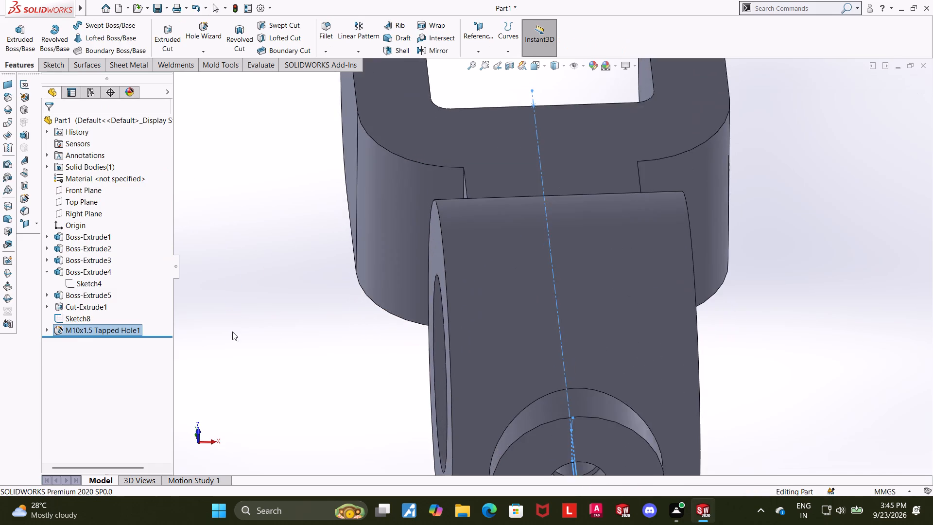
scroll(244, 317, "up", 3)
middle_click_drag(742, 278, 740, 332)
left_click(555, 66)
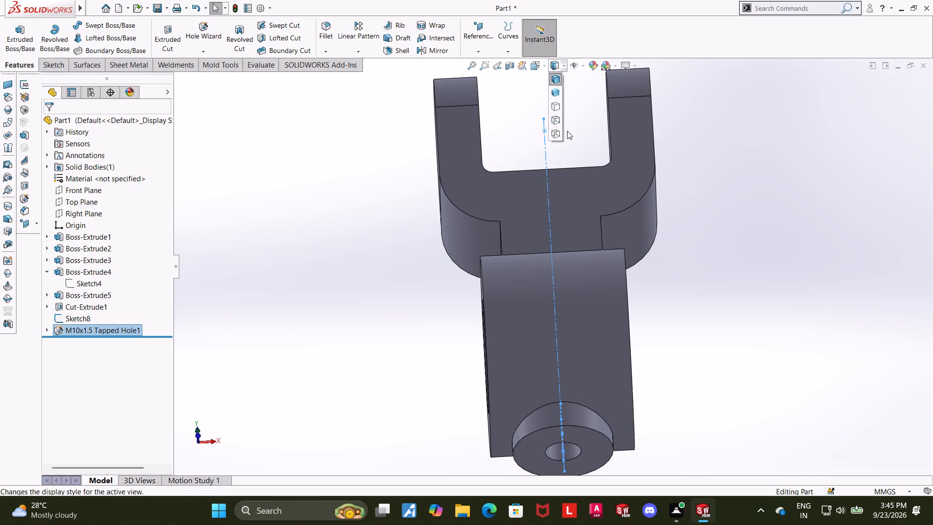
left_click(559, 131)
middle_click_drag(733, 262, 725, 350)
scroll(725, 350, "up", 3)
middle_click_drag(718, 346, 734, 352)
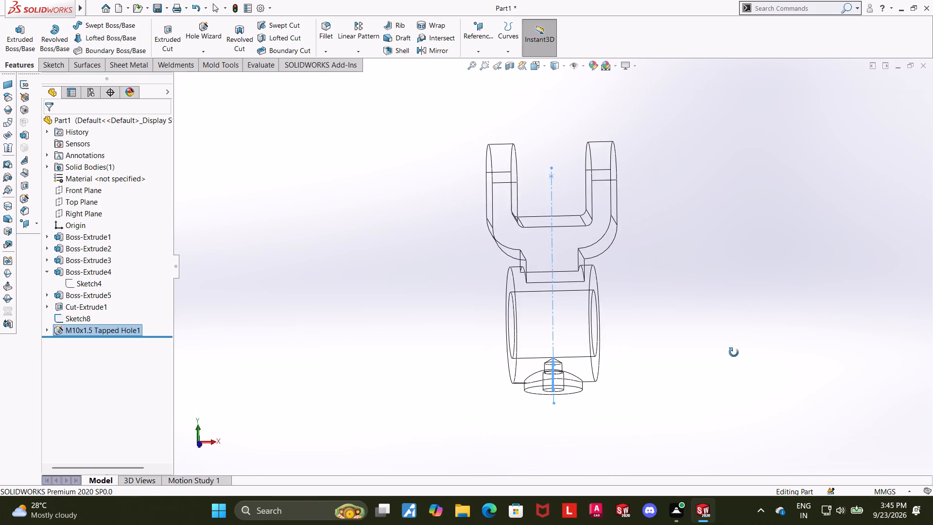
middle_click_drag(734, 352, 725, 340)
left_click(538, 62)
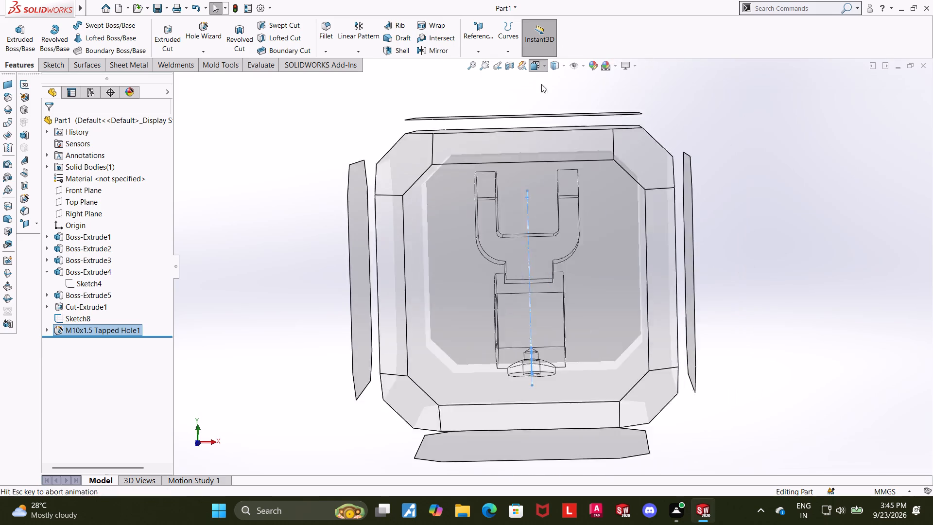
left_click(492, 350)
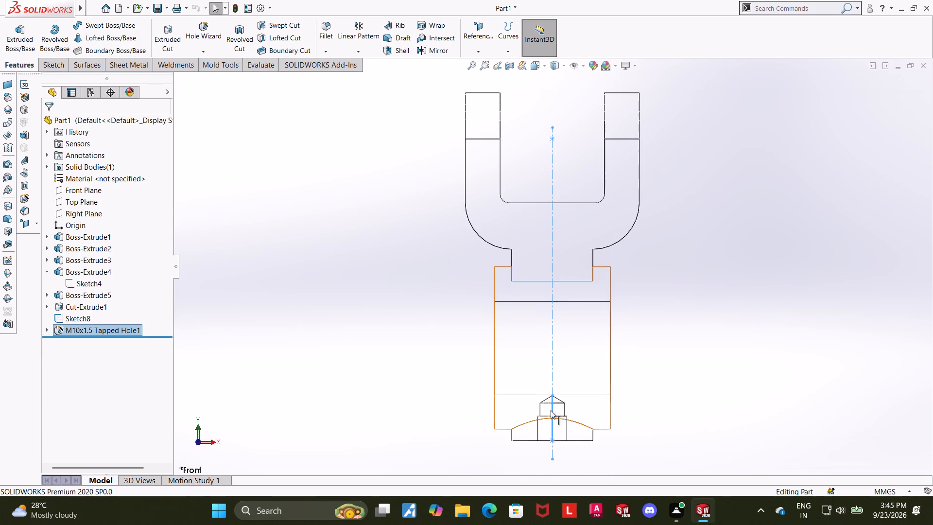
scroll(590, 452, "down", 1)
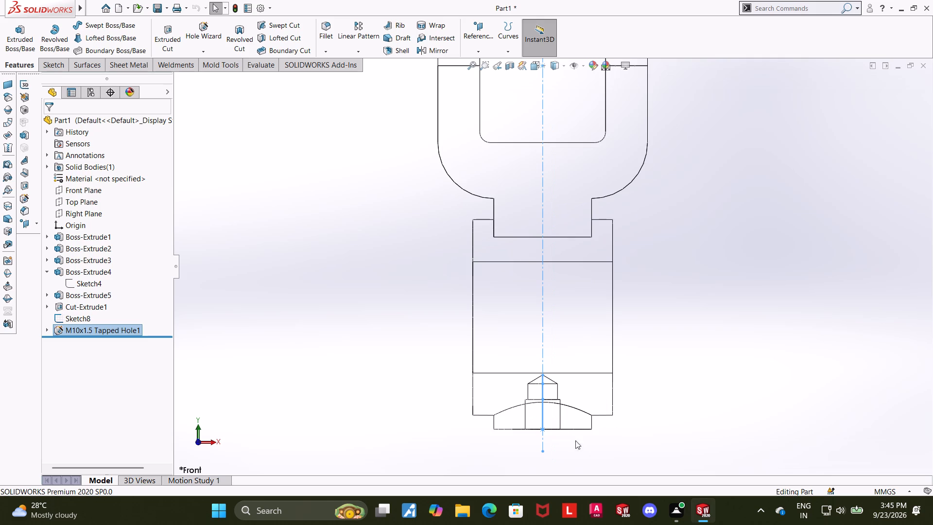
scroll(568, 399, "down", 2)
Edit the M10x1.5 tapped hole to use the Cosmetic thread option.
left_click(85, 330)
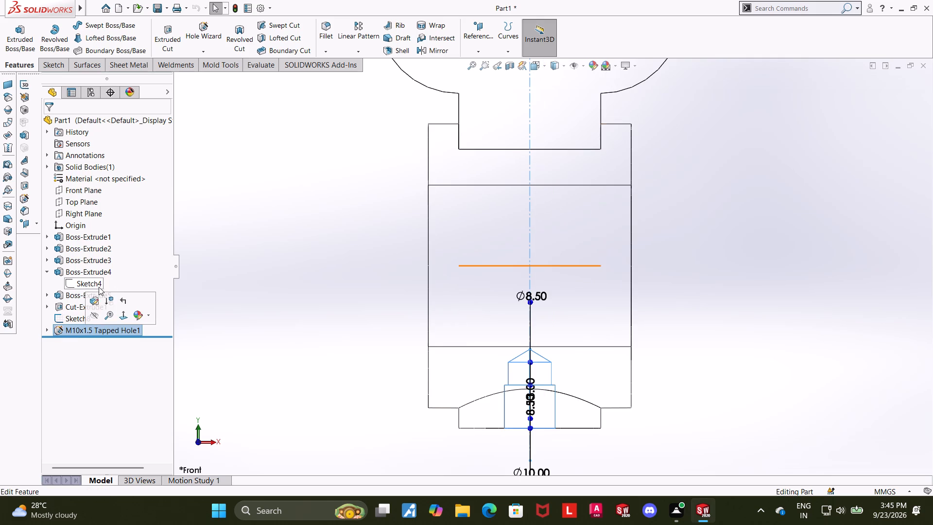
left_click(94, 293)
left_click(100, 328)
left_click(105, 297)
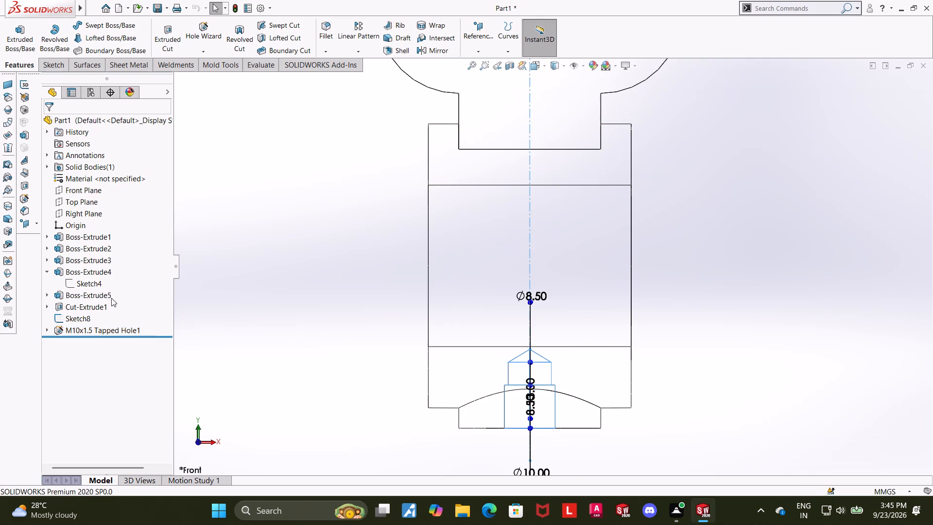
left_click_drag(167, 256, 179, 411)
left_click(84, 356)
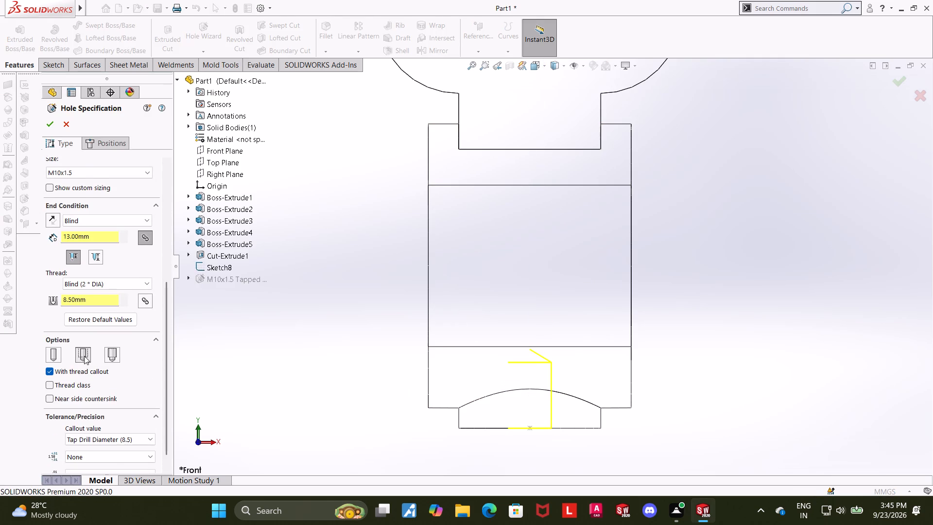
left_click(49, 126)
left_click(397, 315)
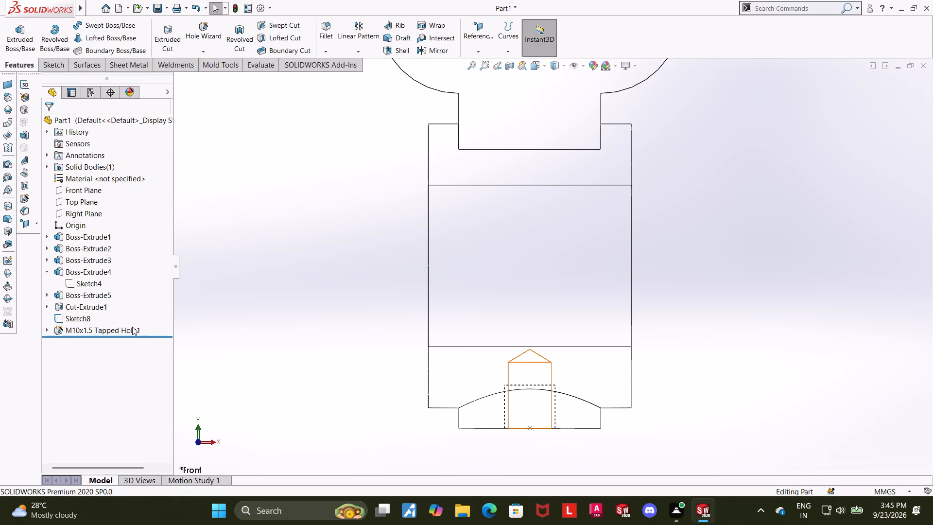
Edit the M10x1.5 tapped hole again to use the Tap drill diameter option.
left_click(132, 327)
left_click(140, 303)
left_click_drag(170, 276, 162, 371)
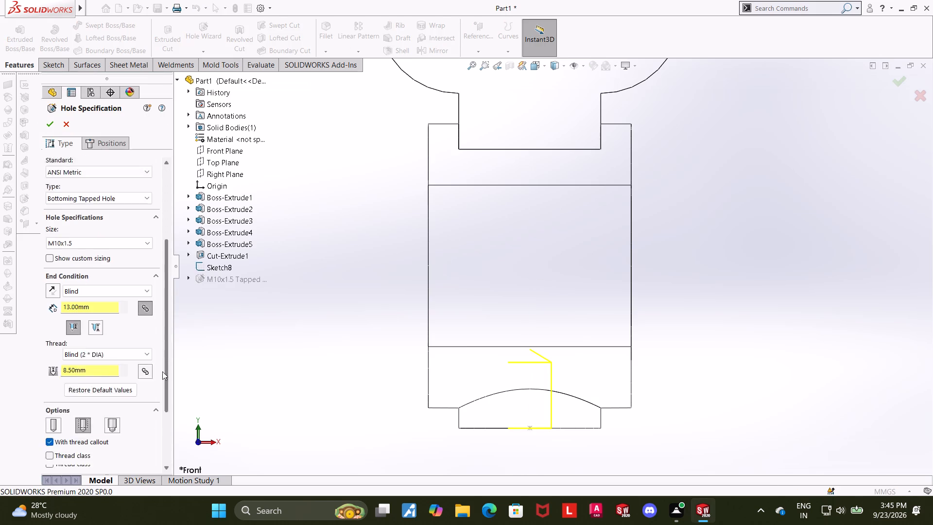
left_click_drag(162, 371, 163, 390)
left_click(51, 355)
left_click(48, 122)
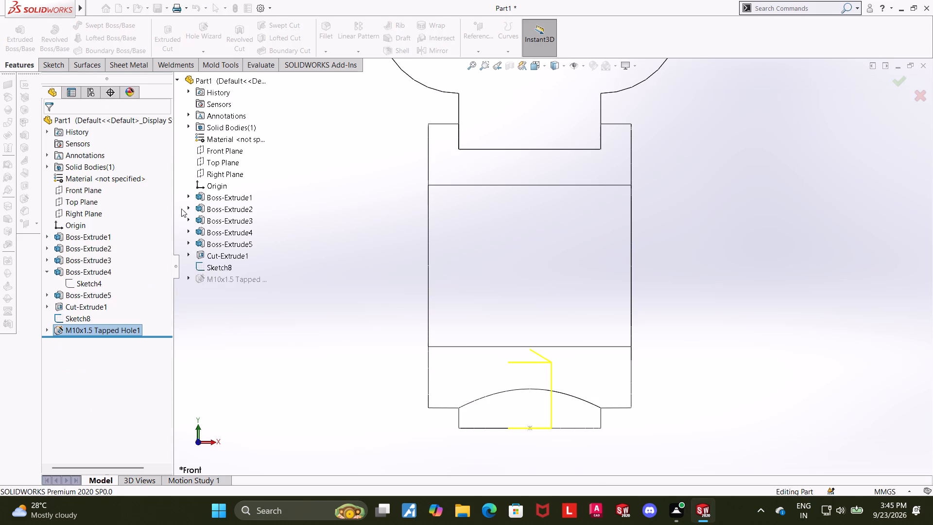
left_click(344, 283)
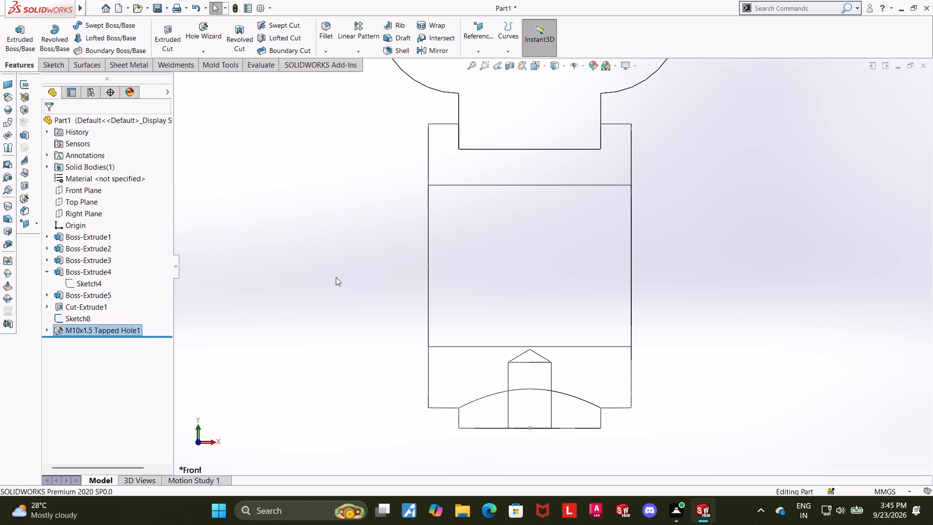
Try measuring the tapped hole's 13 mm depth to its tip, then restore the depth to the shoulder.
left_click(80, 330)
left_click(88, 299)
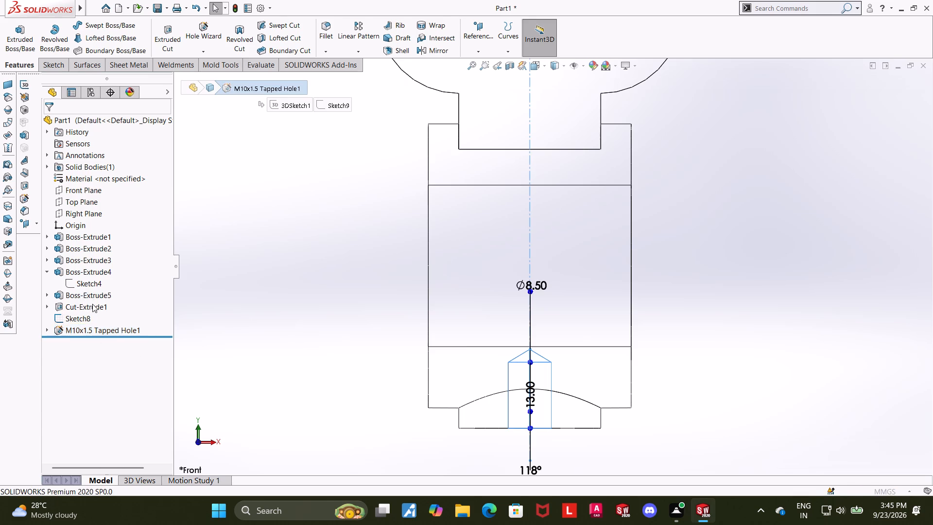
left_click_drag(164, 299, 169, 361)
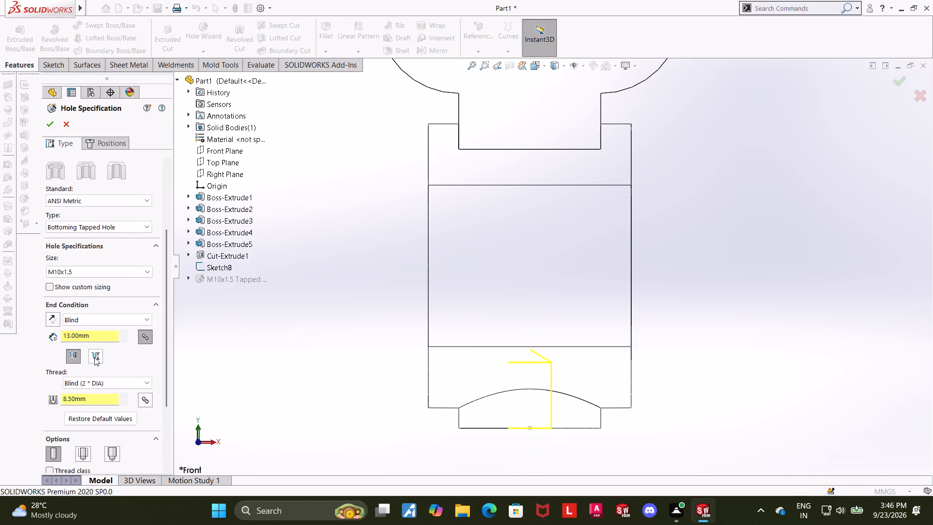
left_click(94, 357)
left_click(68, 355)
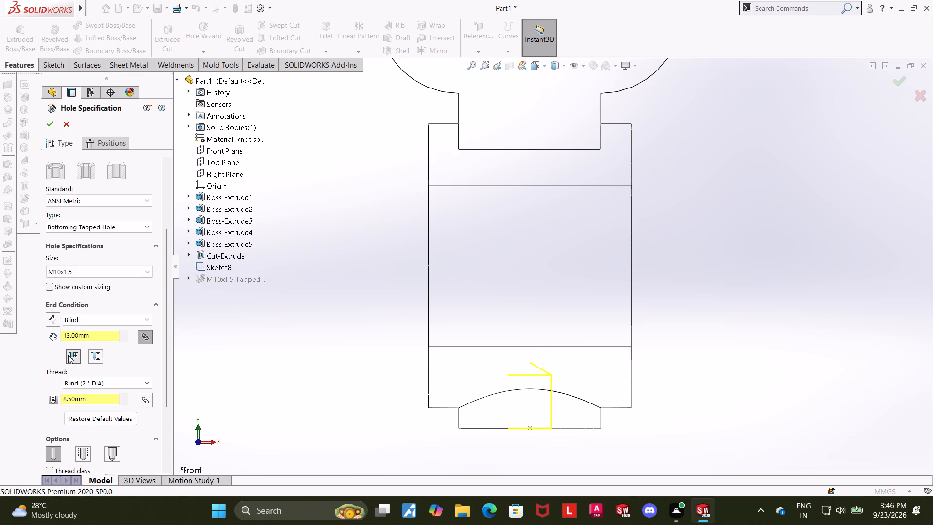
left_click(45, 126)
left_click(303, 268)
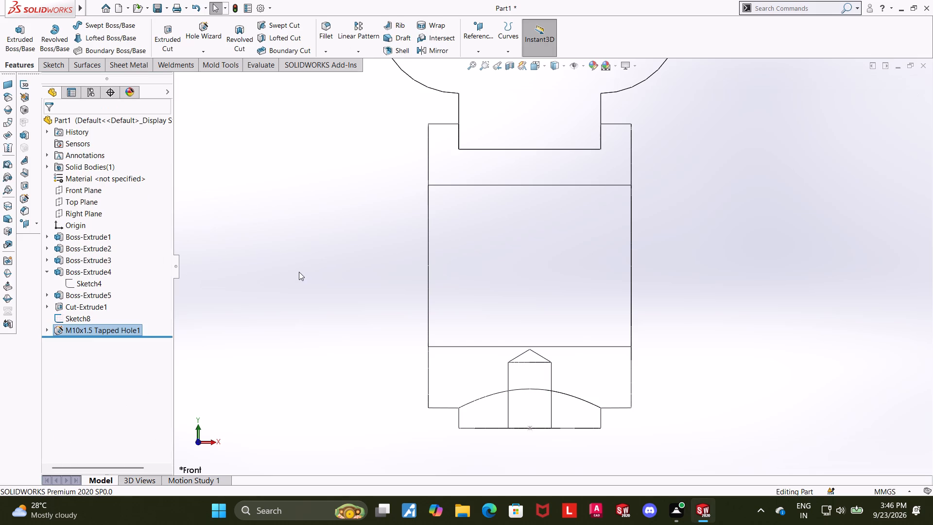
Return the model display to Shaded With Edges.
middle_click_drag(299, 272, 313, 285)
scroll(597, 246, "up", 4)
left_click(559, 66)
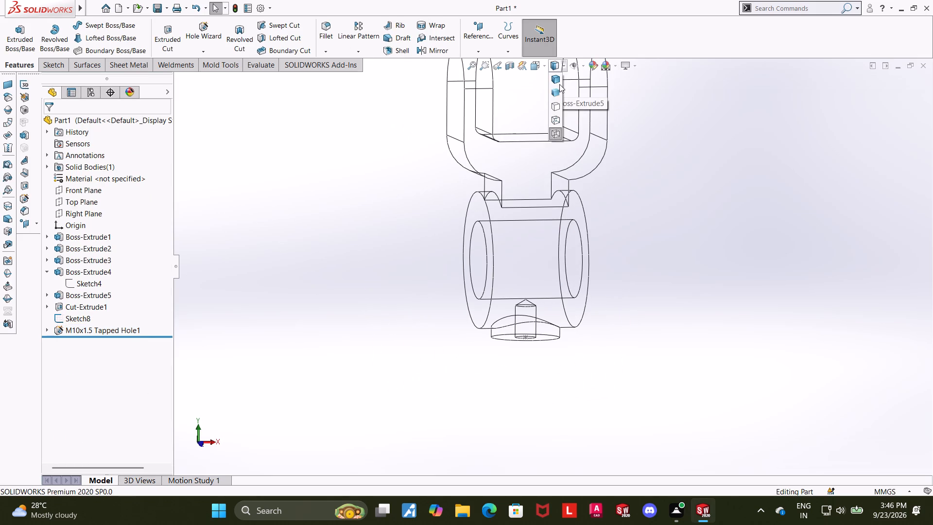
left_click(559, 83)
Sketch a circle about 11.7 mm in diameter on a prong's outer face, centred on the origin.
scroll(709, 215, "up", 2)
scroll(564, 137, "down", 3)
middle_click_drag(612, 197, 624, 200)
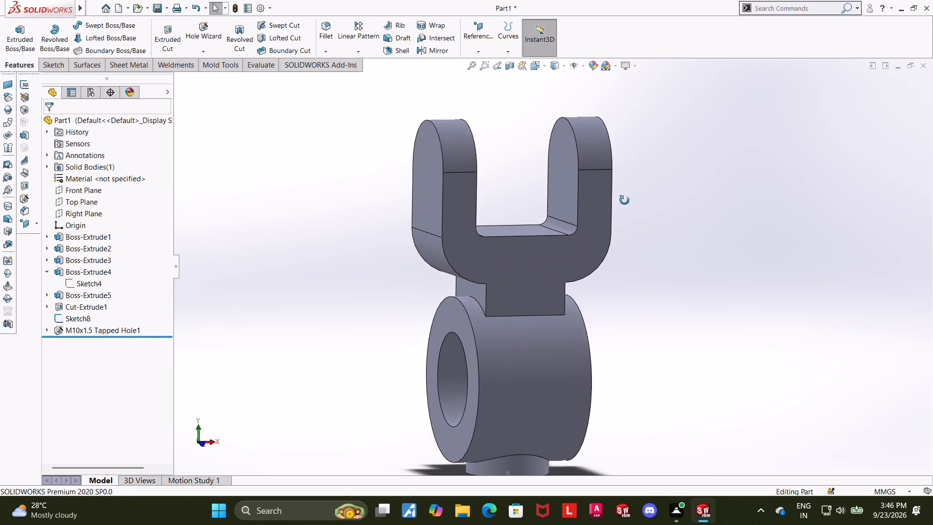
middle_click_drag(624, 200, 672, 213)
left_click(509, 184)
left_click(551, 157)
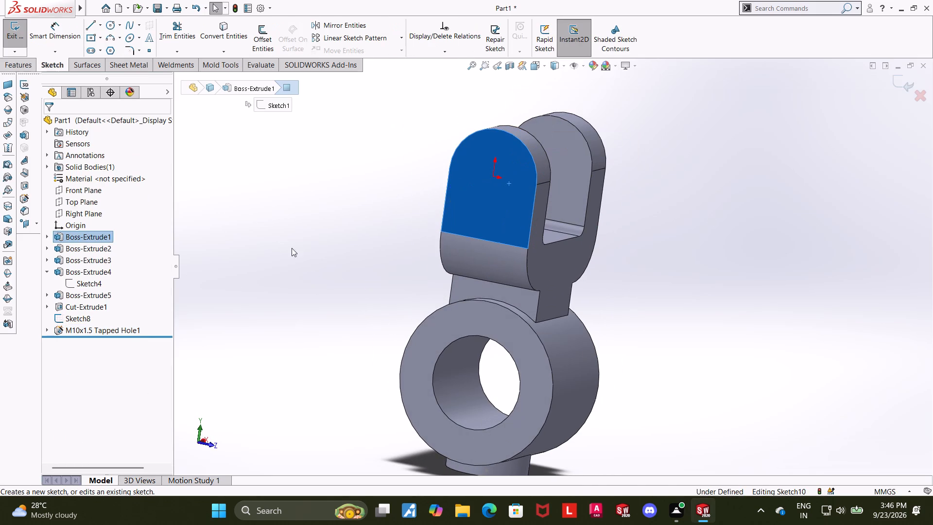
left_click(79, 340)
left_click(107, 326)
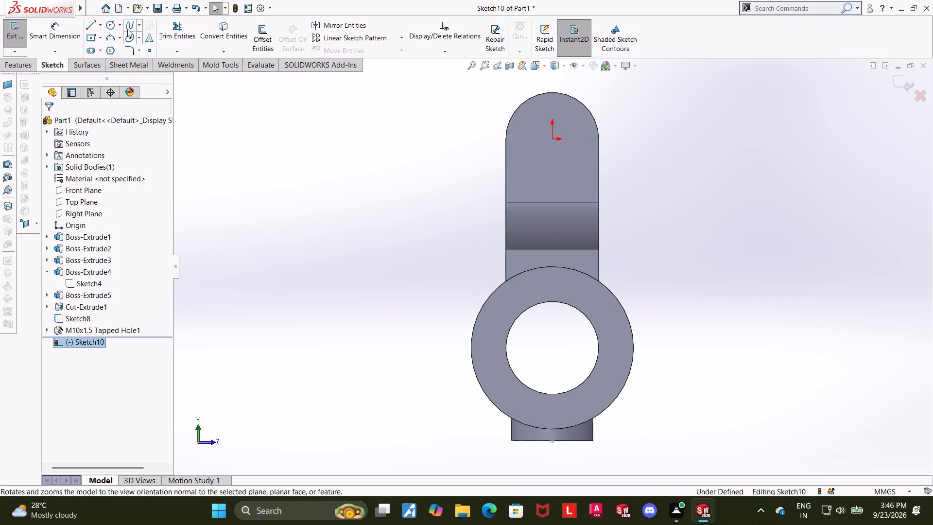
left_click(113, 27)
left_click(551, 139)
left_click(568, 132)
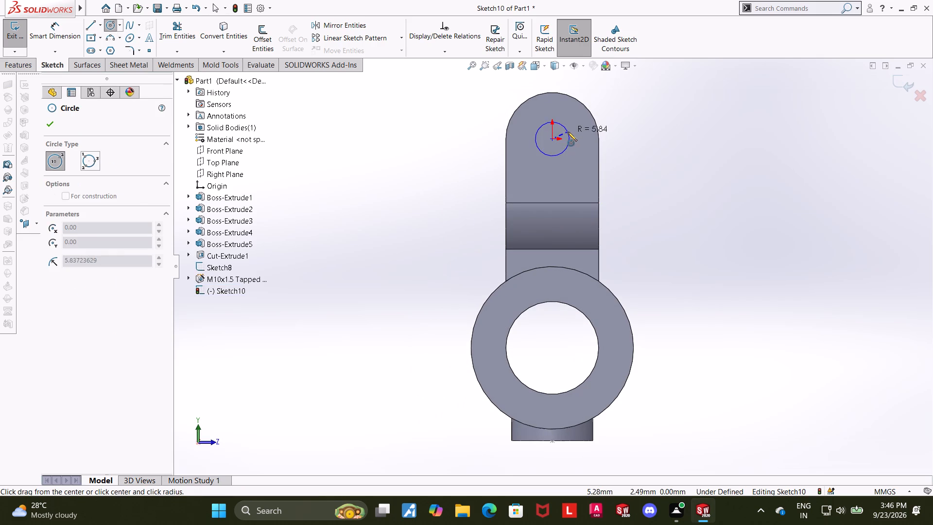
key("Escape")
Dimension the prong circle's diameter as 16 mm and exit the sketch.
left_click(62, 26)
left_click(562, 153)
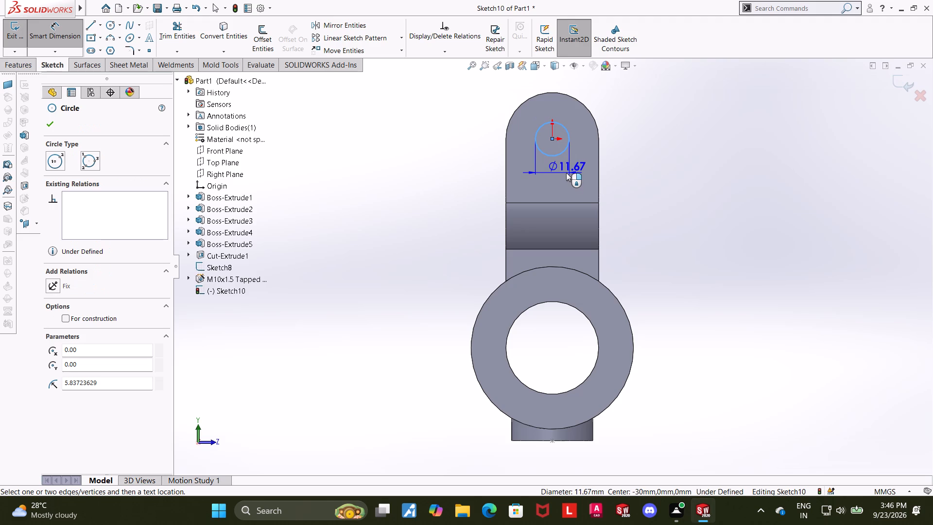
left_click(570, 180)
type("16")
key("Return")
left_click(810, 140)
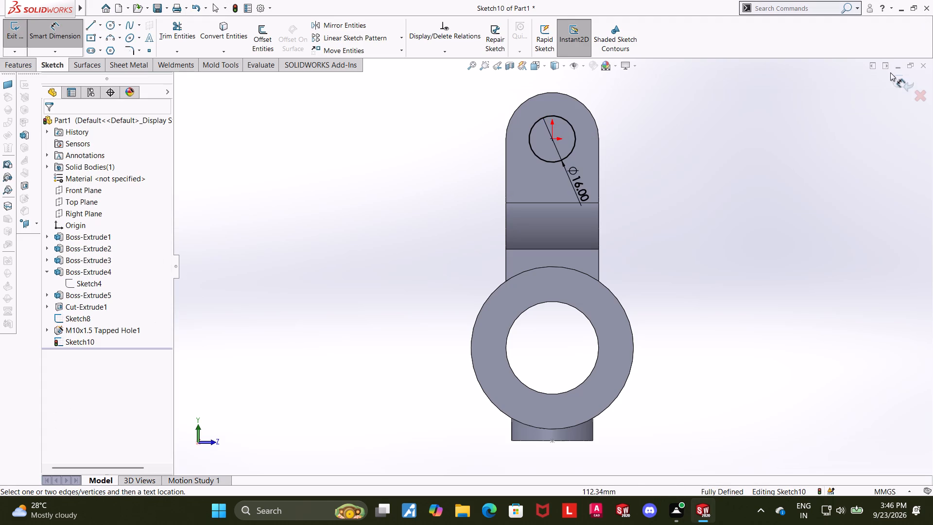
left_click(891, 72)
Cut-extrude the 16 mm circle through both prongs, using Up To Surface with the opposite prong's outer face.
middle_click_drag(828, 131, 785, 134)
left_click(159, 34)
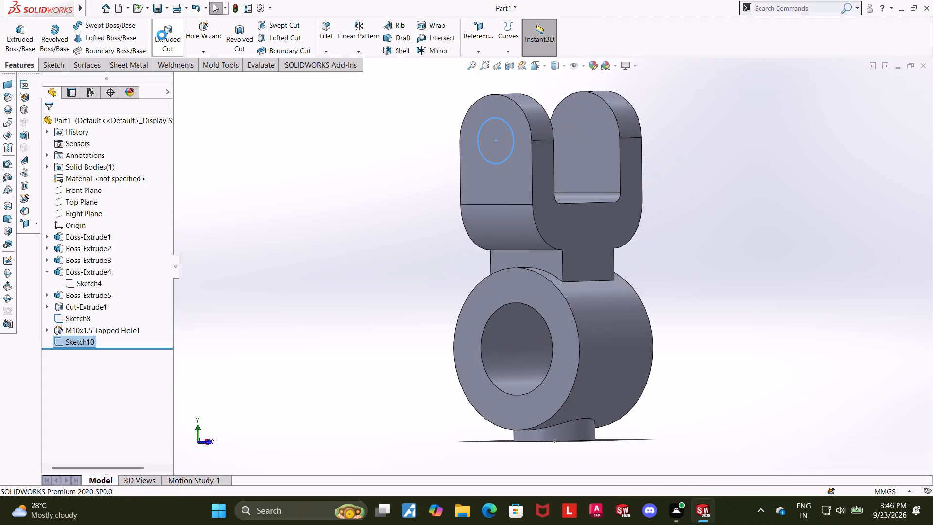
middle_click_drag(335, 126, 310, 132)
middle_click_drag(366, 134, 208, 141)
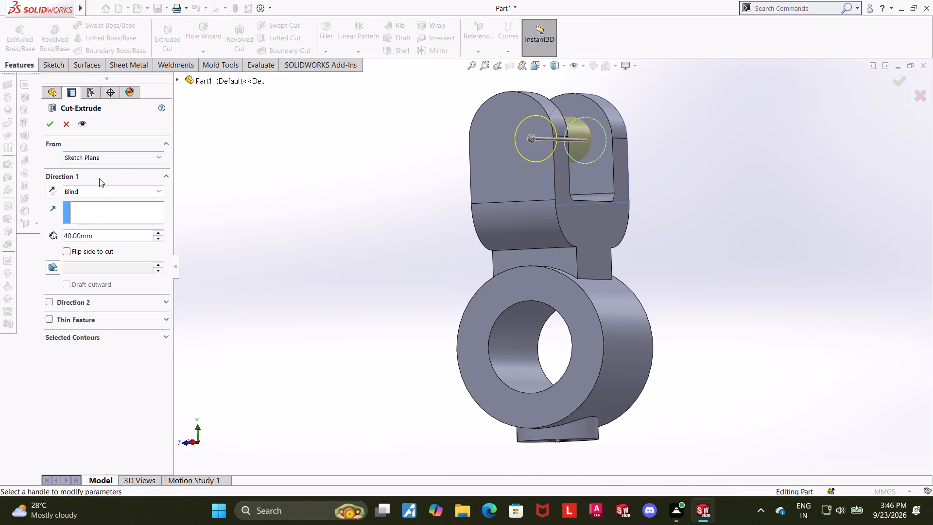
left_click(92, 193)
left_click(102, 240)
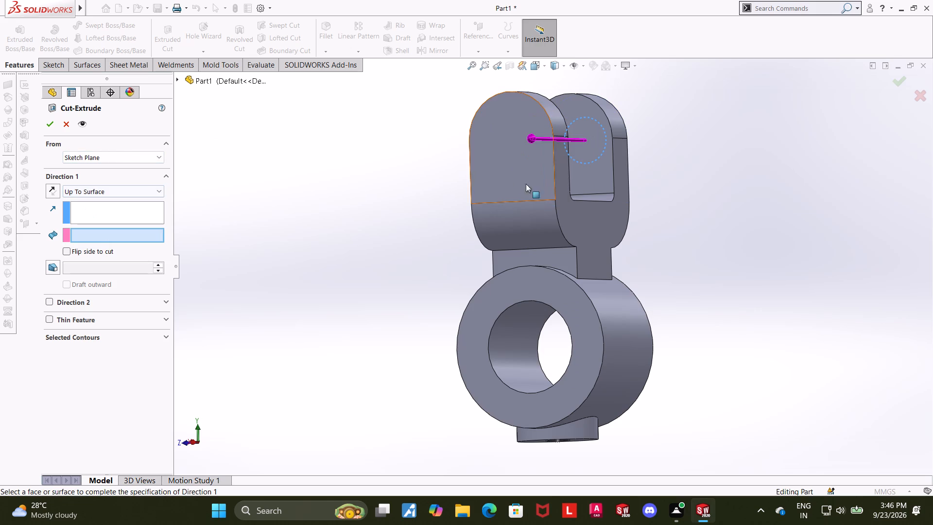
left_click(527, 152)
left_click(48, 128)
left_click(384, 250)
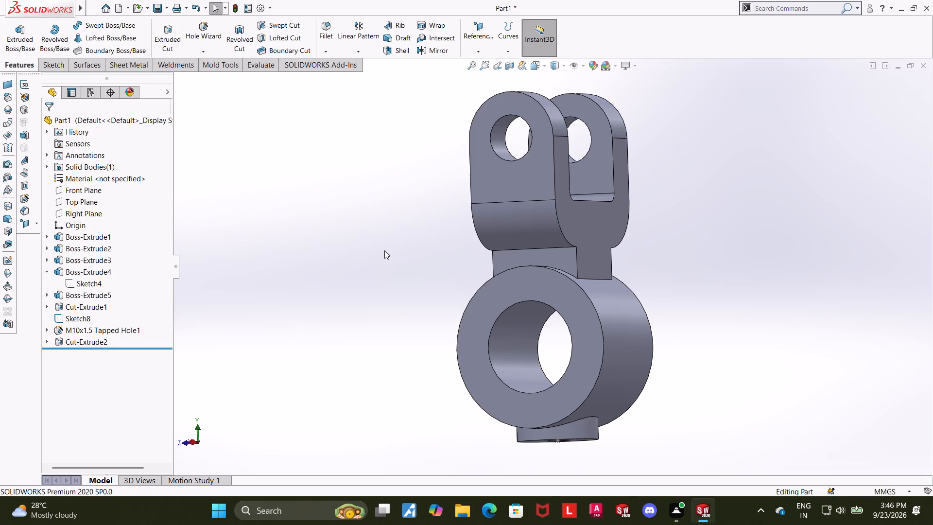
Examine the fork and its prong holes from several angles, ending in the Front view.
middle_click_drag(366, 236, 521, 249)
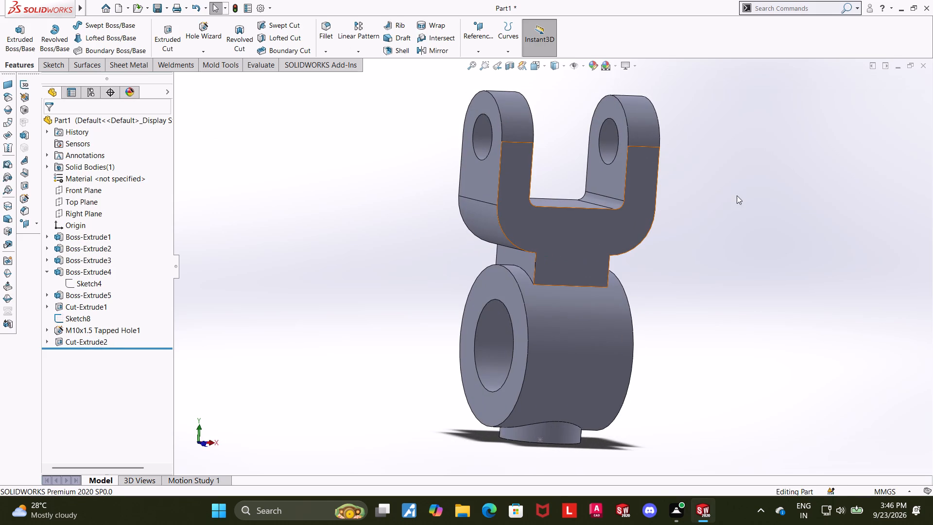
middle_click_drag(753, 199, 731, 200)
scroll(703, 195, "up", 2)
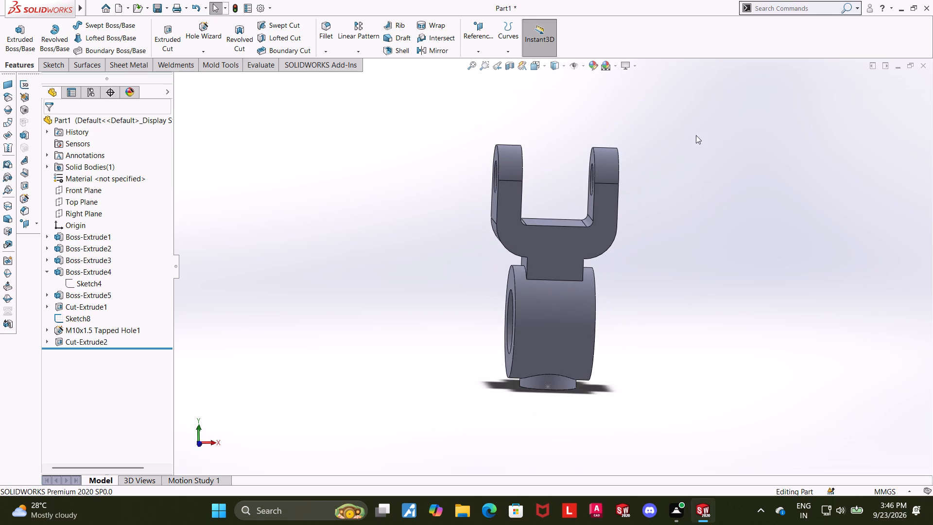
scroll(706, 118, "down", 2)
middle_click_drag(725, 214, 734, 224)
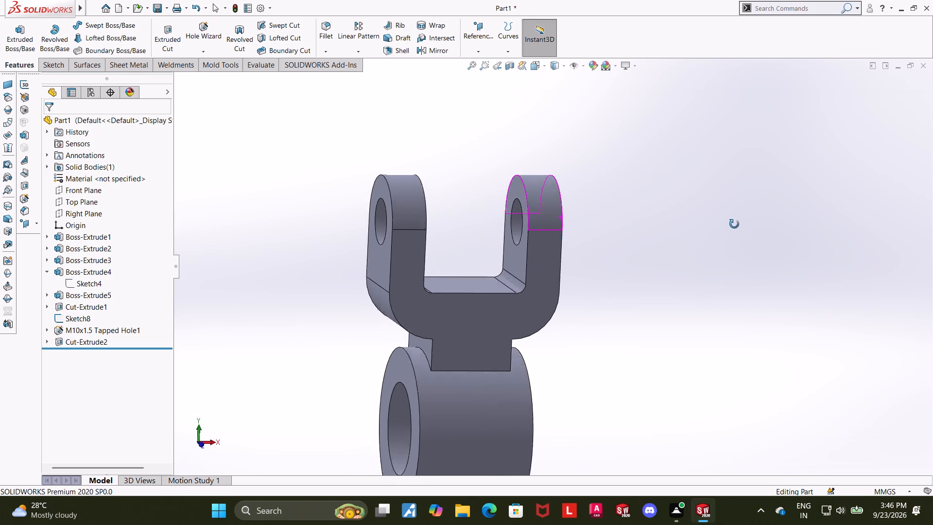
middle_click_drag(734, 224, 726, 225)
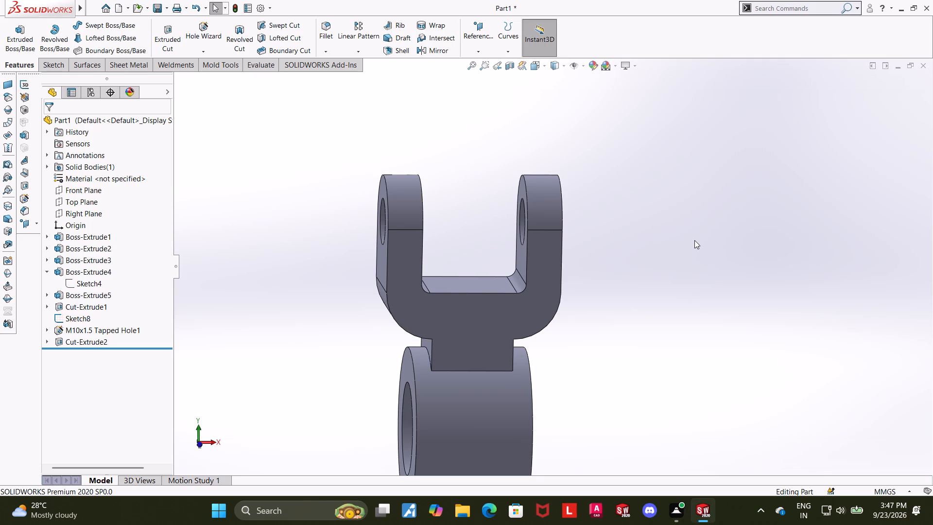
left_click(549, 228)
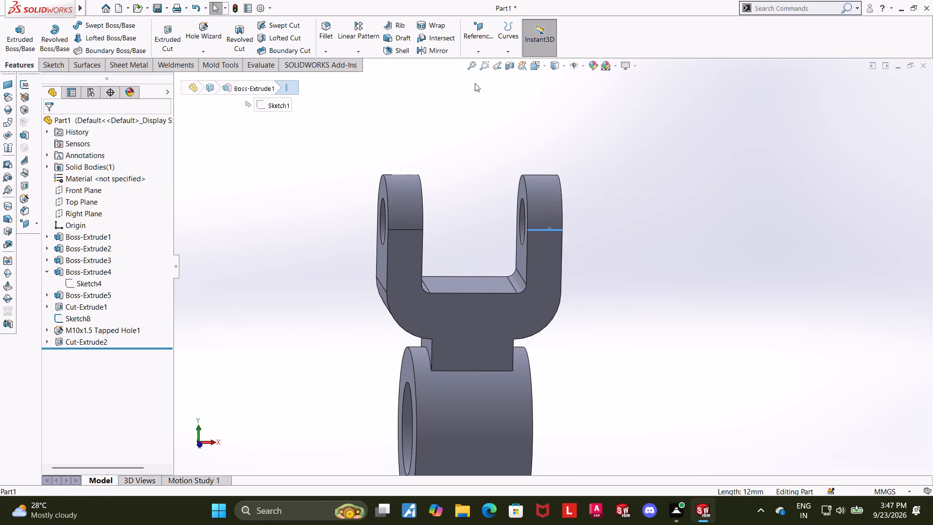
left_click(529, 68)
left_click(483, 295)
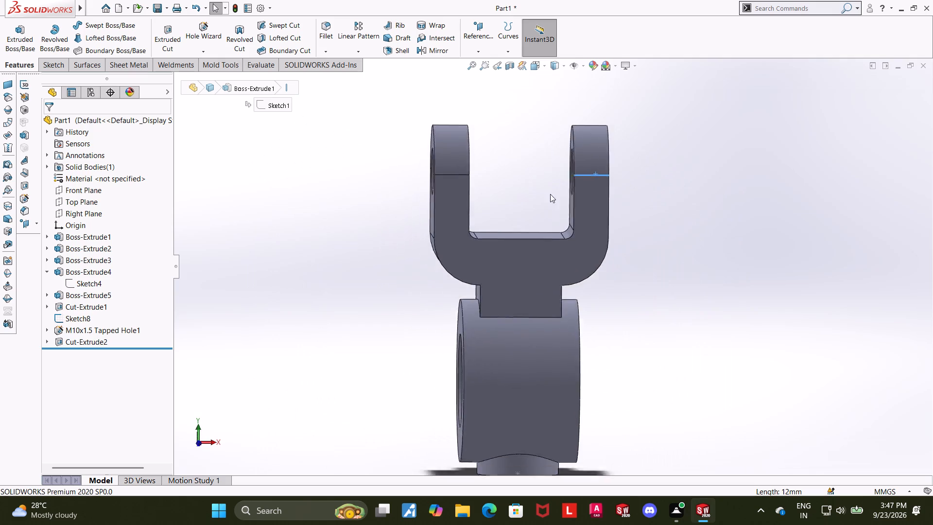
scroll(660, 108, "down", 1)
scroll(601, 78, "down", 4)
scroll(739, 182, "up", 3)
left_click(737, 207)
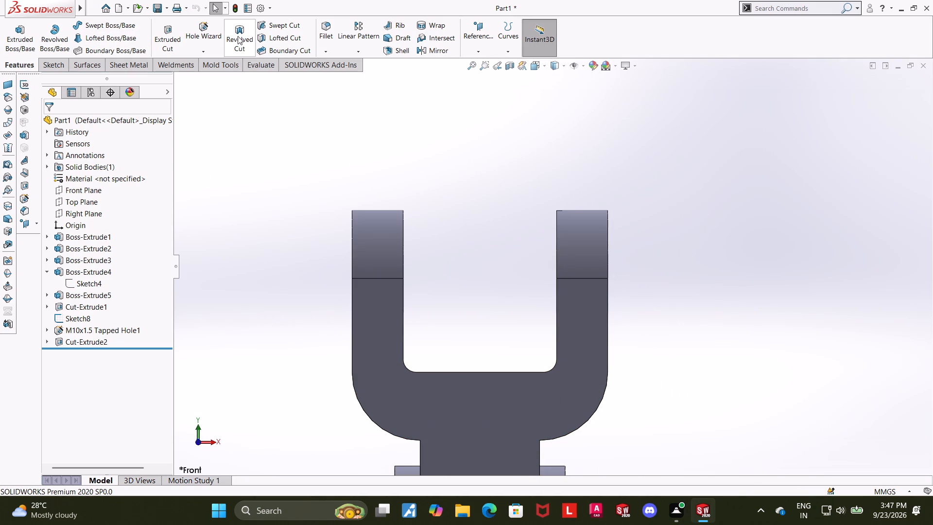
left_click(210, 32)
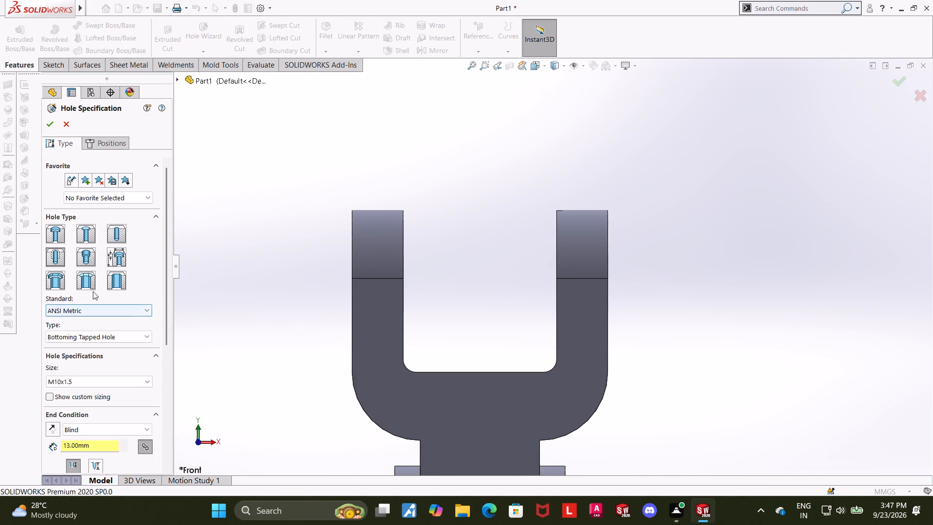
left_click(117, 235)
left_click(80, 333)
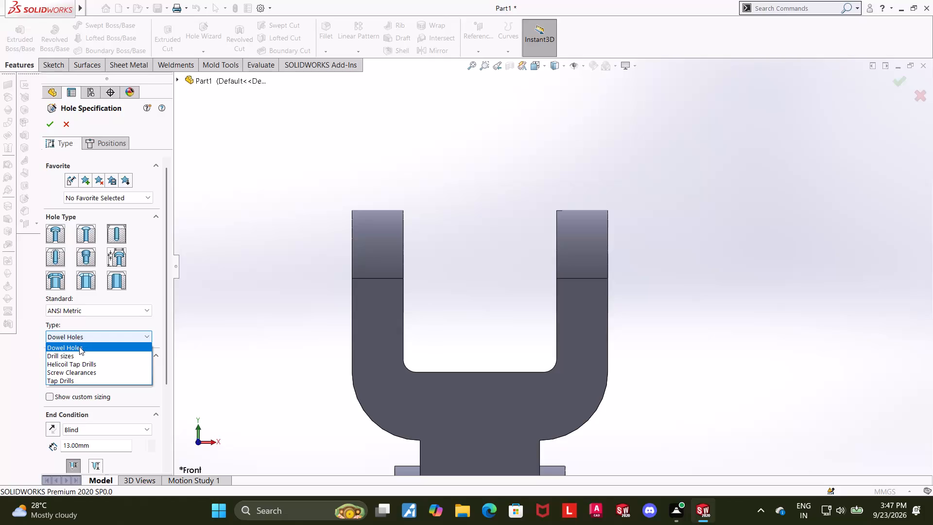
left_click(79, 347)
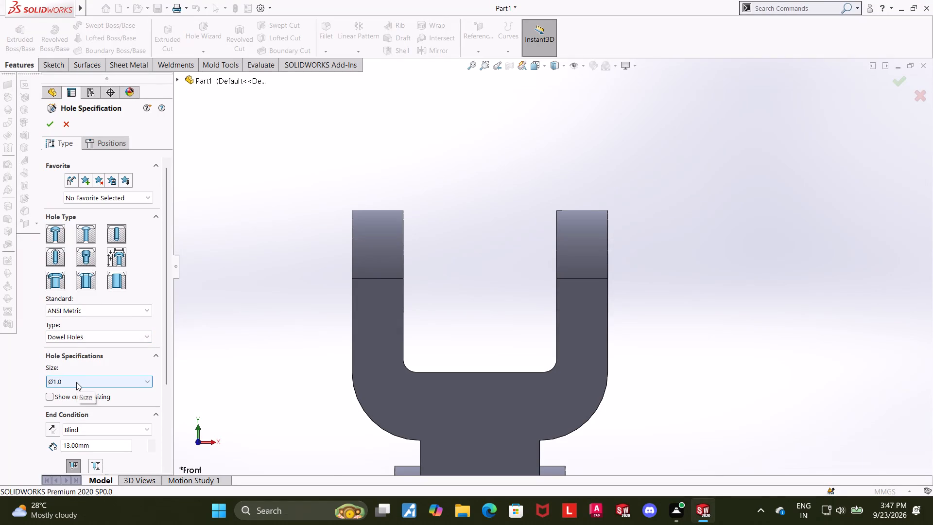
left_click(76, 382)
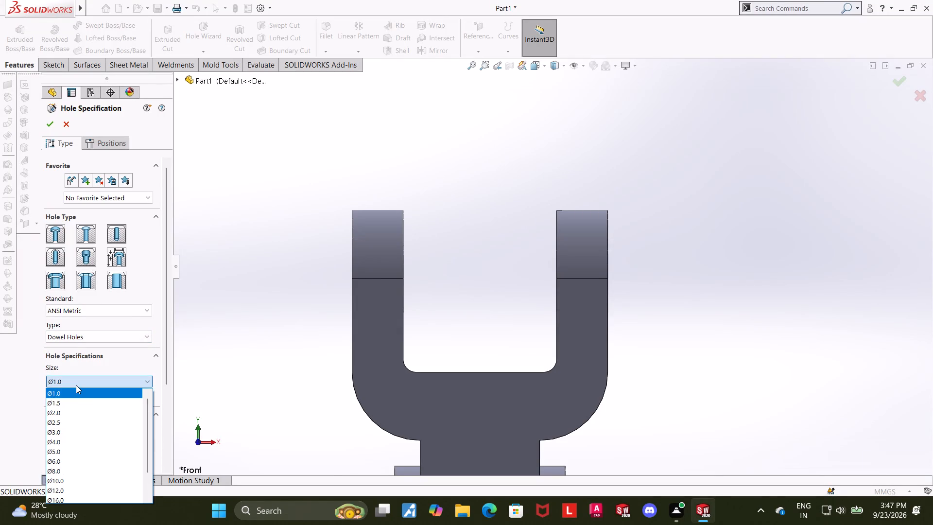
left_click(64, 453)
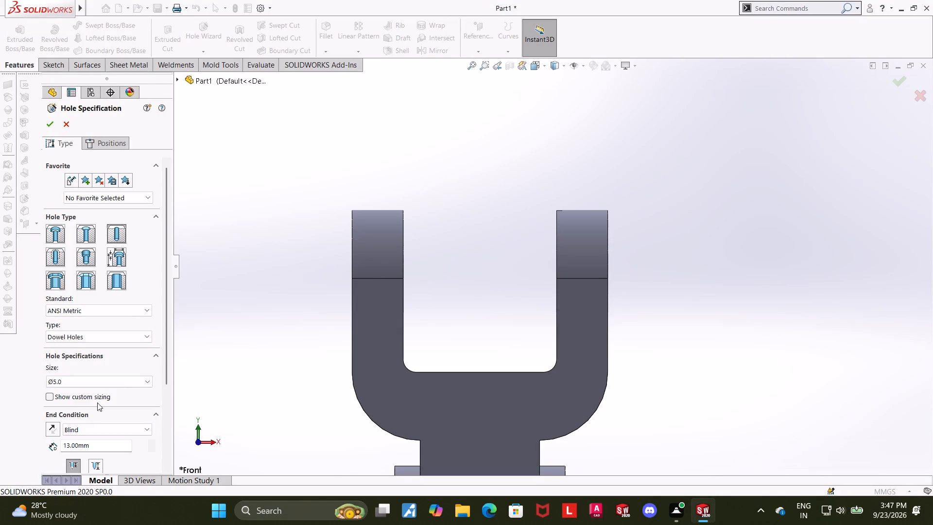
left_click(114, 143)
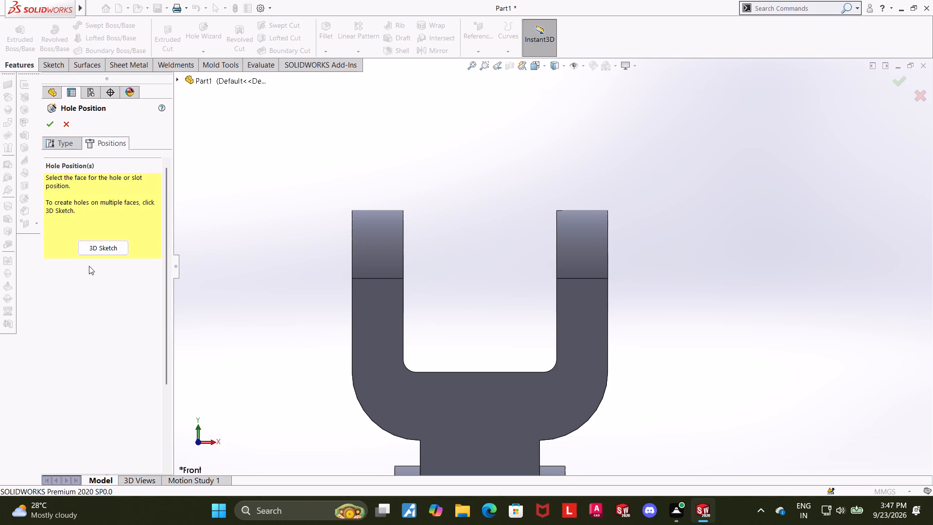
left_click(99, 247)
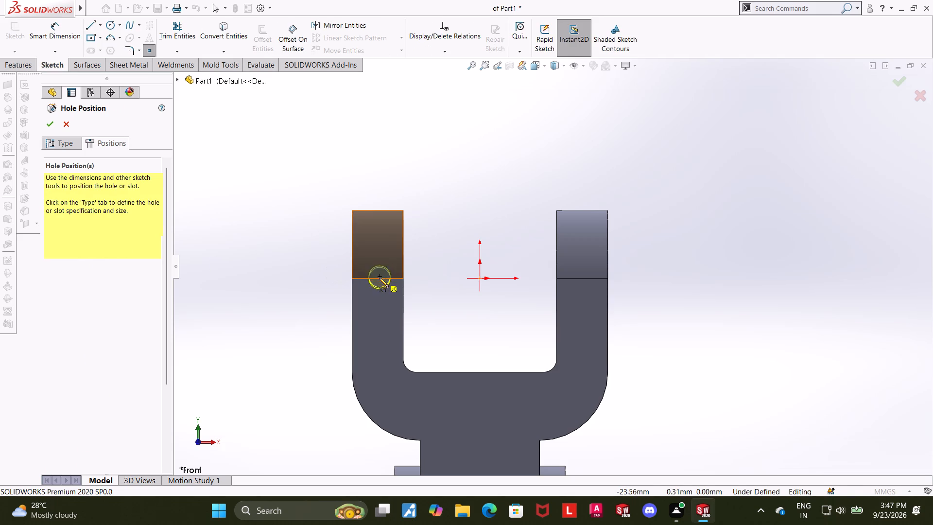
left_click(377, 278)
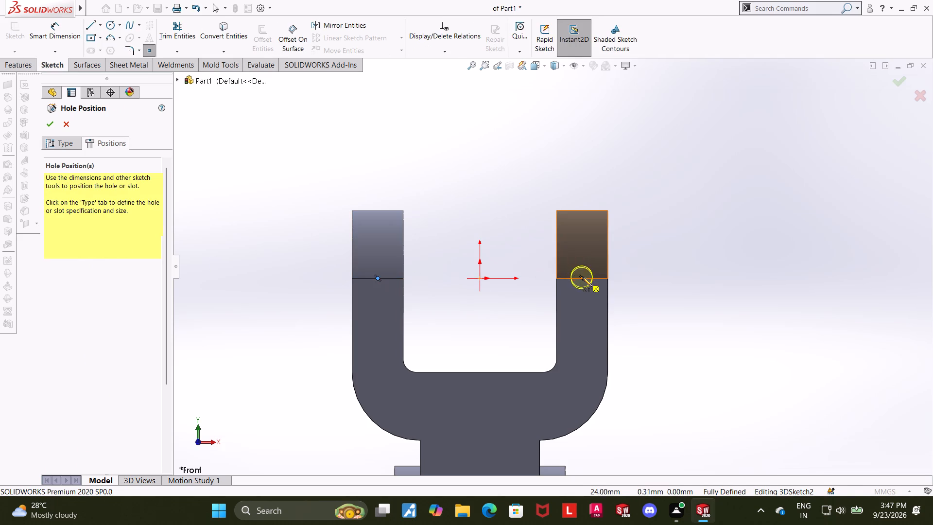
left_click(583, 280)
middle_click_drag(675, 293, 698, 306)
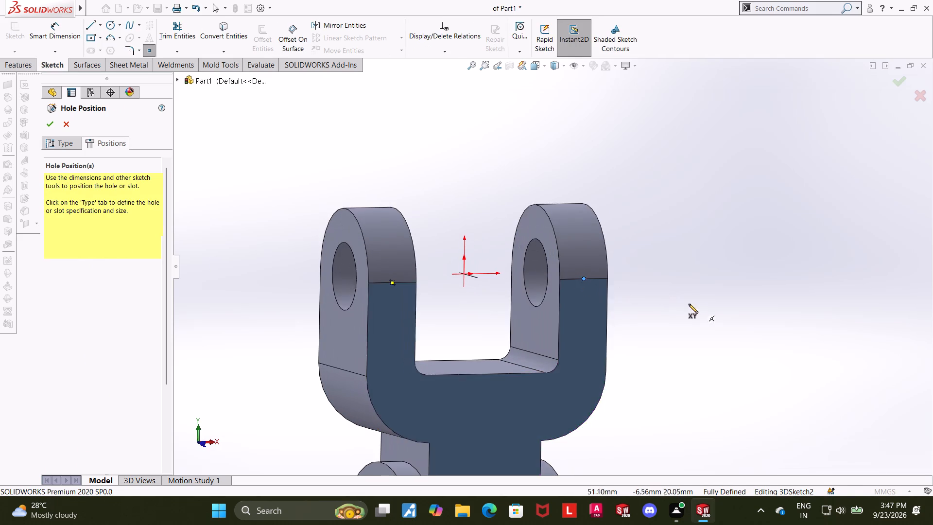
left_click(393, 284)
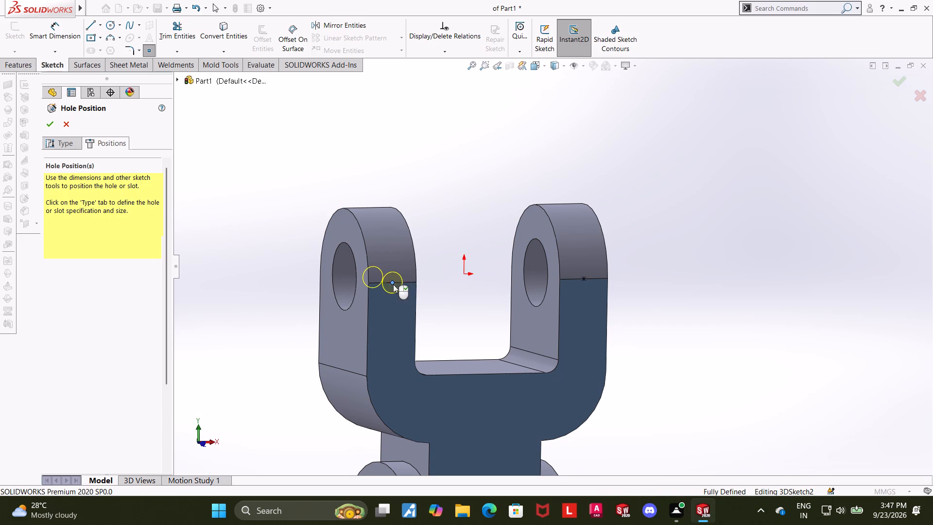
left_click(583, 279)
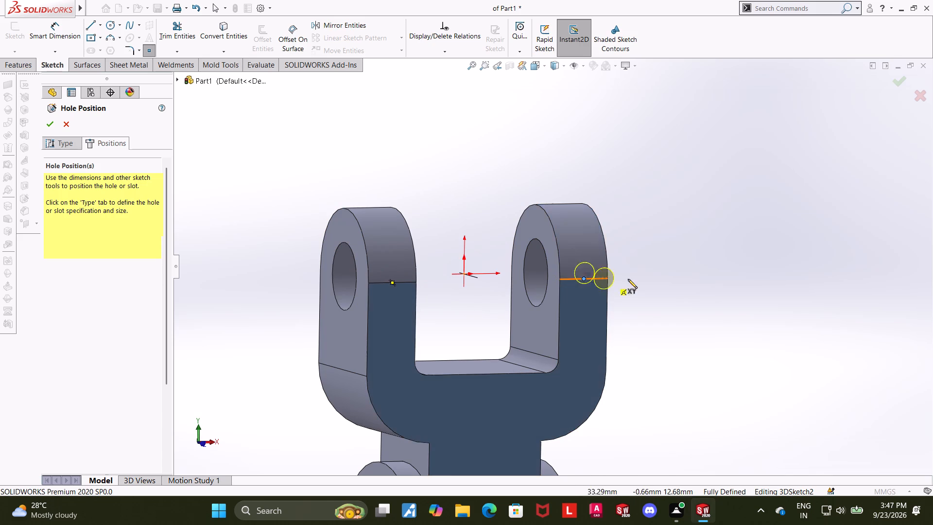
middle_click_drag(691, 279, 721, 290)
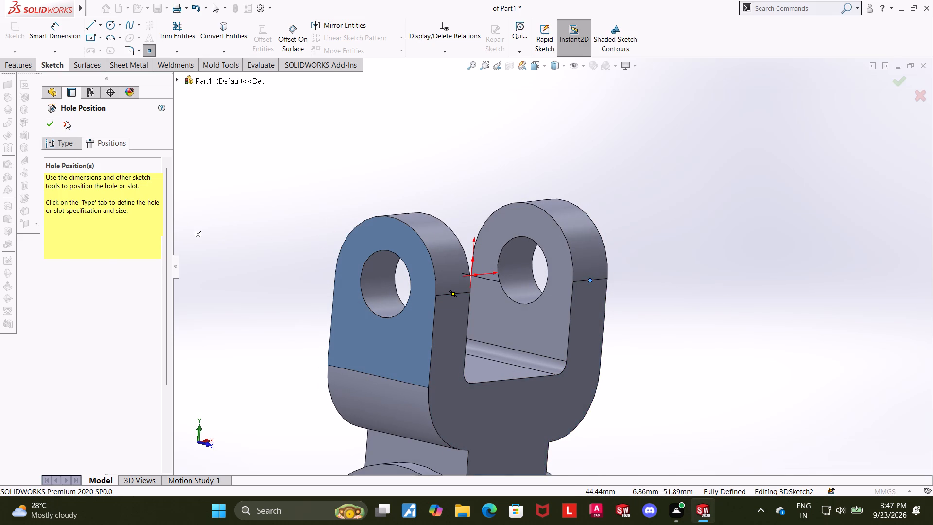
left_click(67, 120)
Sketch a circle about 8.6 mm in diameter on the fork's front face, centred on the midpoint of one prong's horizontal edge.
middle_click_drag(202, 244, 173, 241)
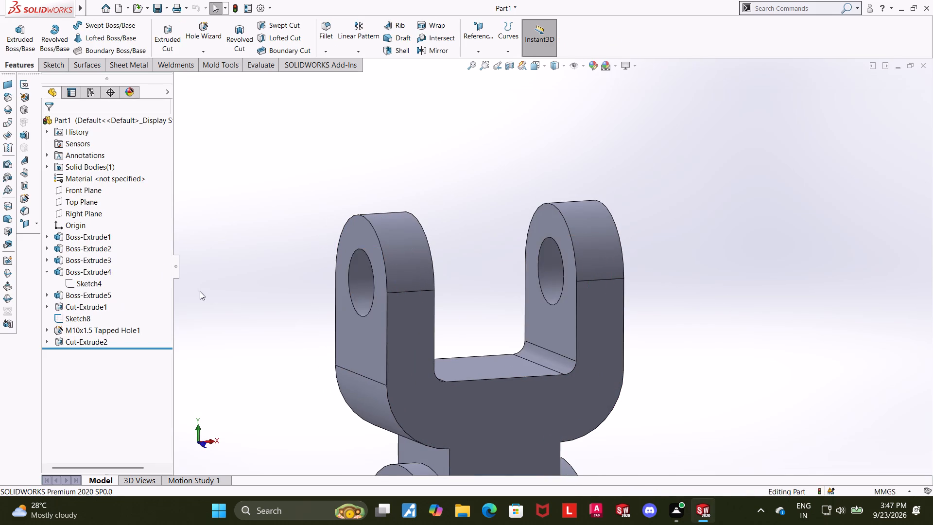
scroll(192, 288, "up", 1)
middle_click_drag(181, 279, 169, 268)
left_click(416, 278)
left_click(242, 318)
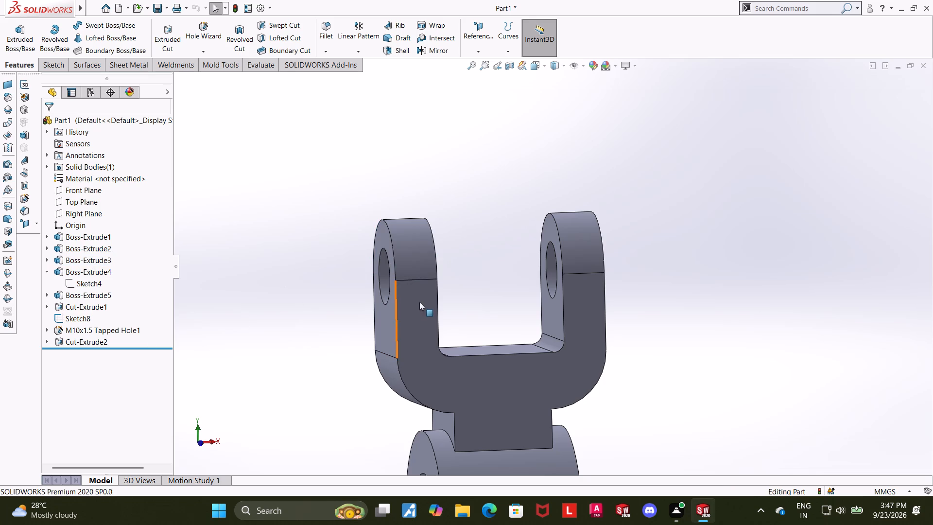
left_click(419, 302)
left_click(464, 271)
left_click(94, 357)
left_click(115, 342)
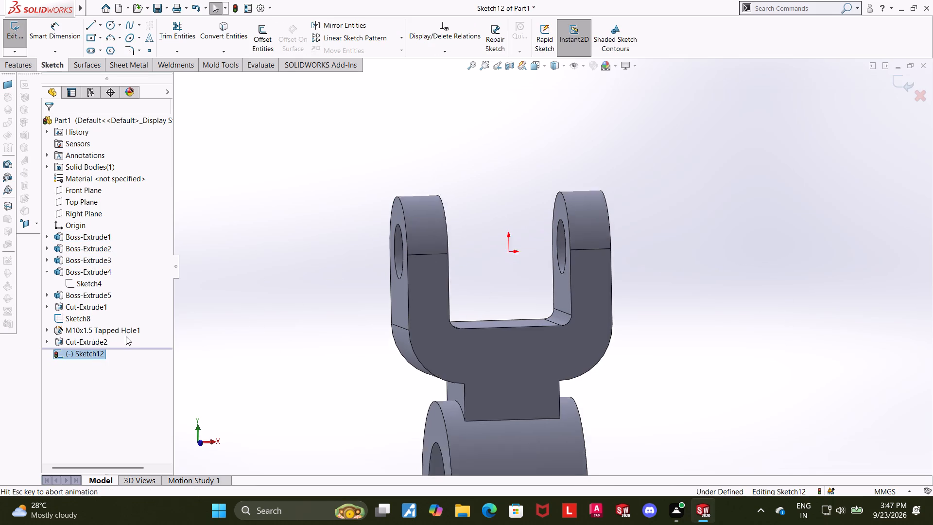
scroll(605, 98, "down", 3)
left_click(110, 27)
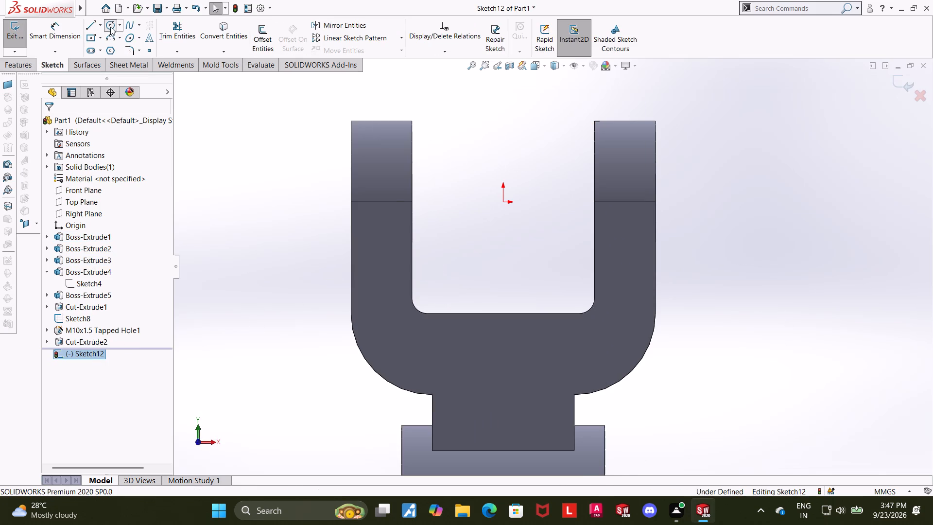
left_click(382, 201)
left_click(395, 185)
key("Escape")
Dimension the prong circle's diameter as 5 mm.
left_click(69, 29)
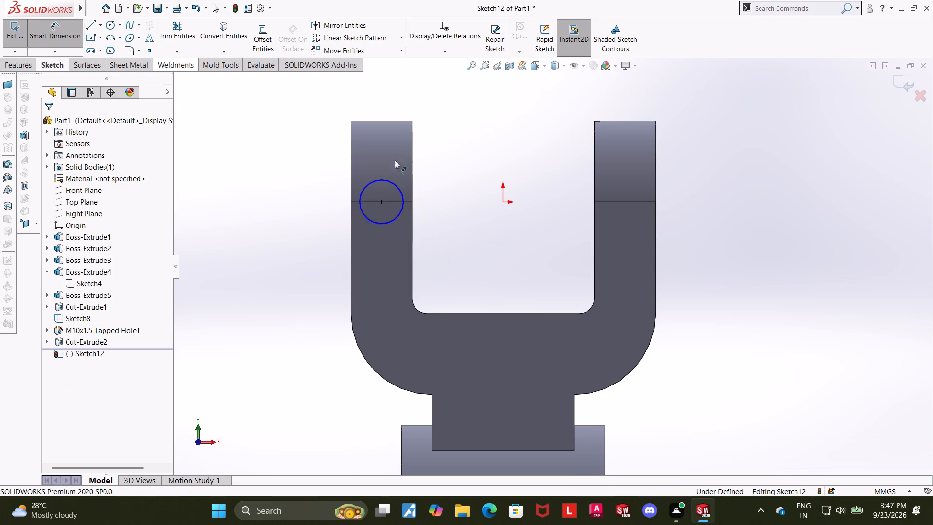
left_click(391, 183)
left_click(389, 166)
key("5")
key("Return")
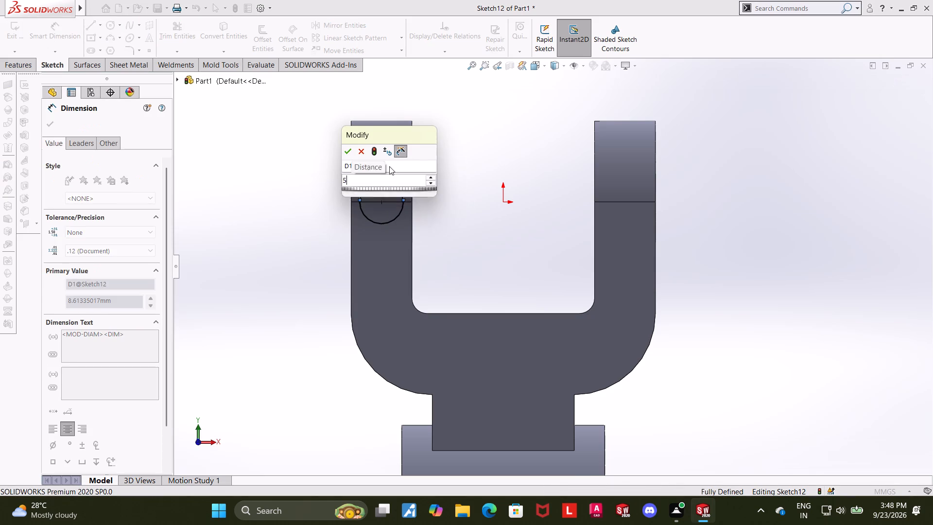
key("Escape")
key("Escape")
Draw a vertical centerline about 15 mm long upward from the origin between the prongs.
left_click(100, 25)
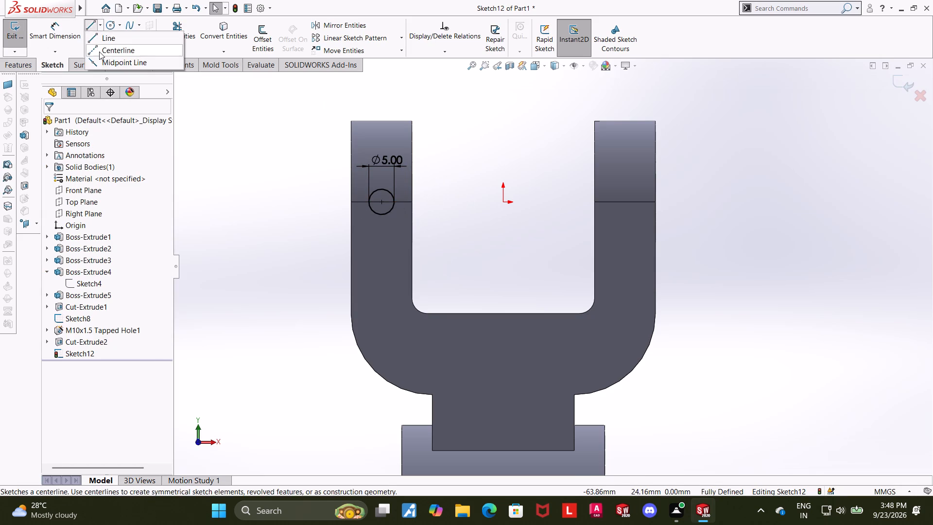
left_click(99, 52)
left_click(503, 201)
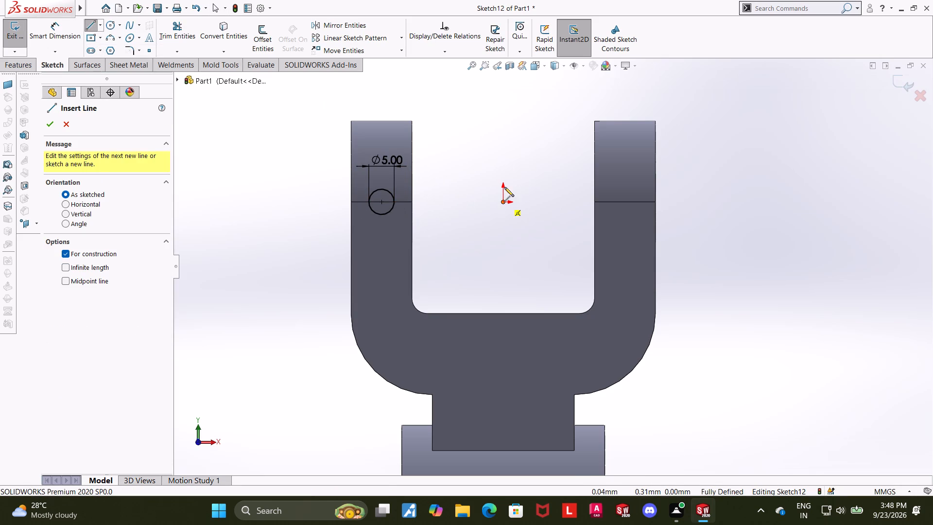
left_click(504, 124)
key("Escape")
key("Escape")
key("Escape")
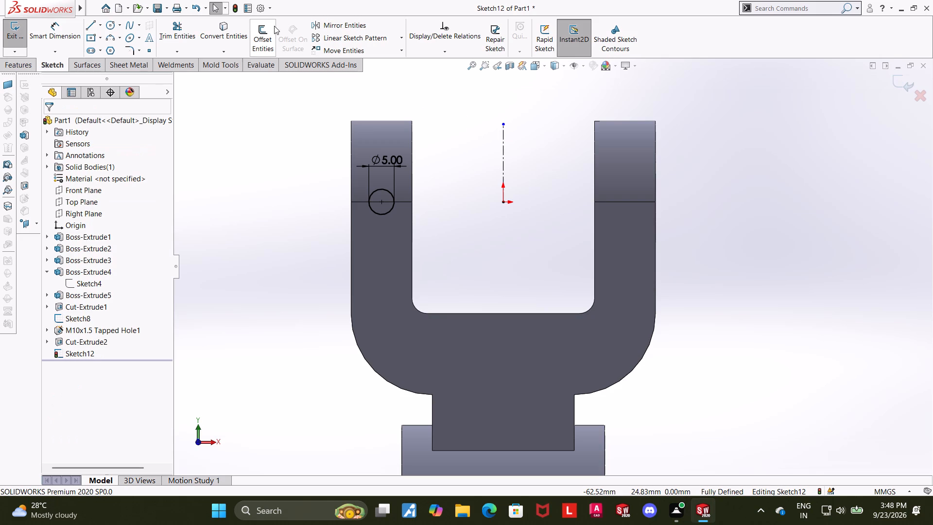
Mirror the 5 mm circle about the vertical centerline onto the other prong and exit the sketch.
left_click(328, 24)
left_click(384, 189)
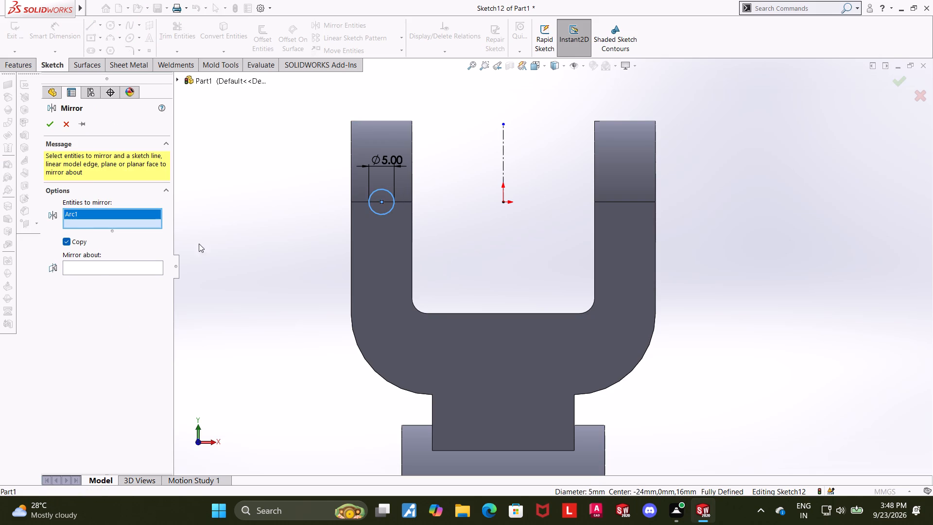
left_click(96, 265)
left_click(504, 156)
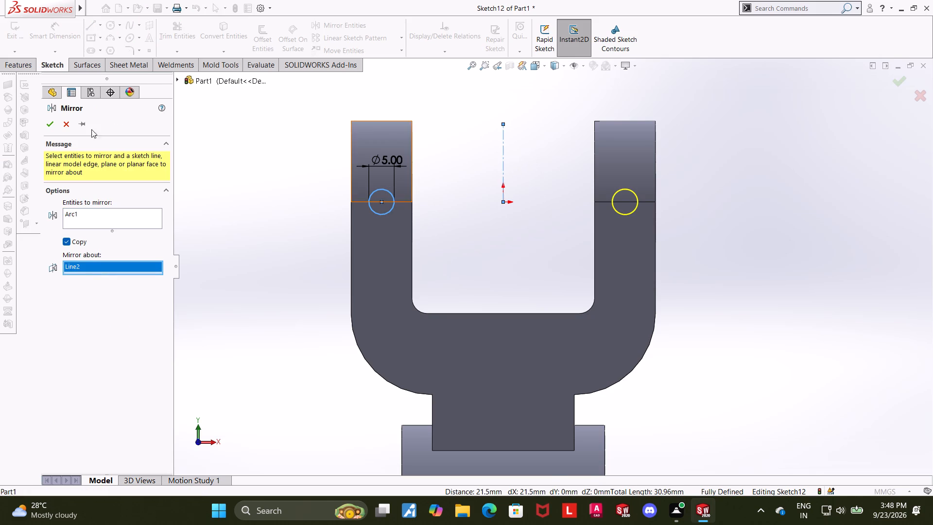
left_click(55, 122)
middle_click_drag(257, 180, 291, 186)
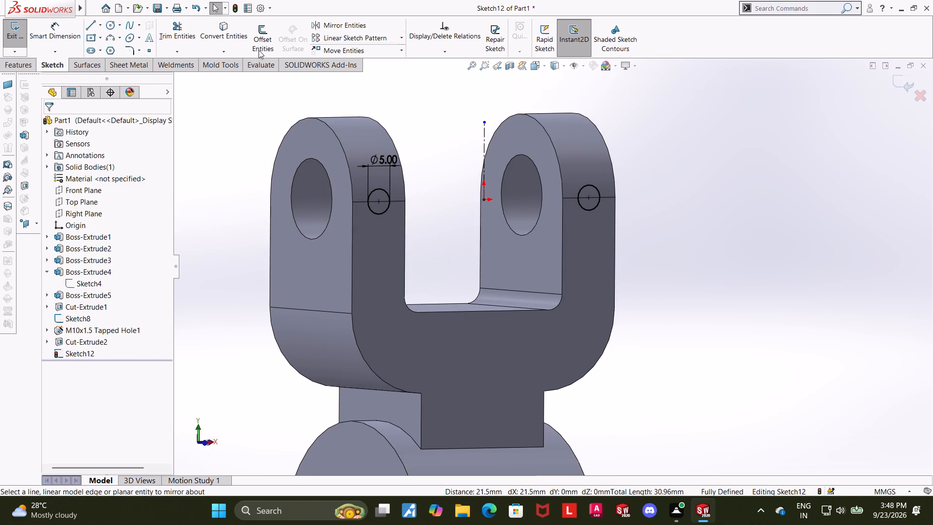
left_click(892, 81)
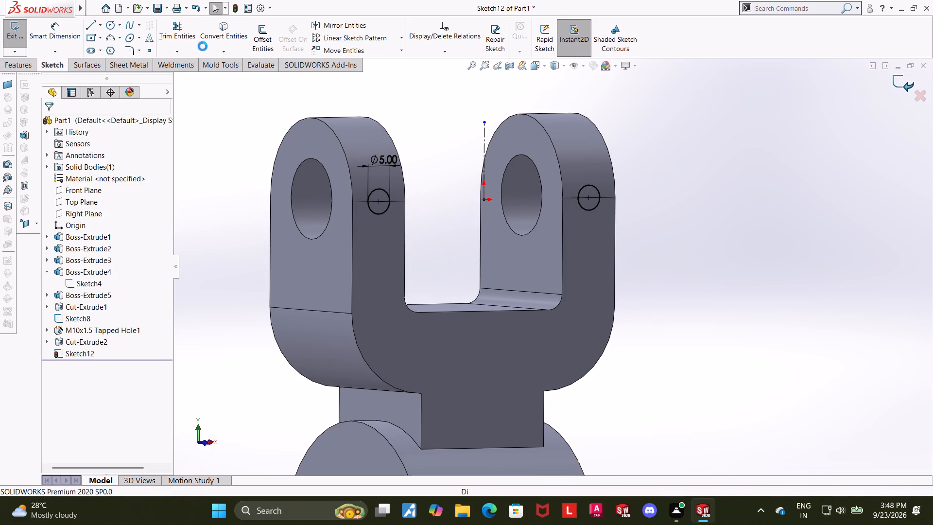
Cut-extrude both 5 mm circles through the prongs, using Up To Surface with the fork's opposite face.
left_click(170, 38)
middle_click_drag(206, 139, 227, 145)
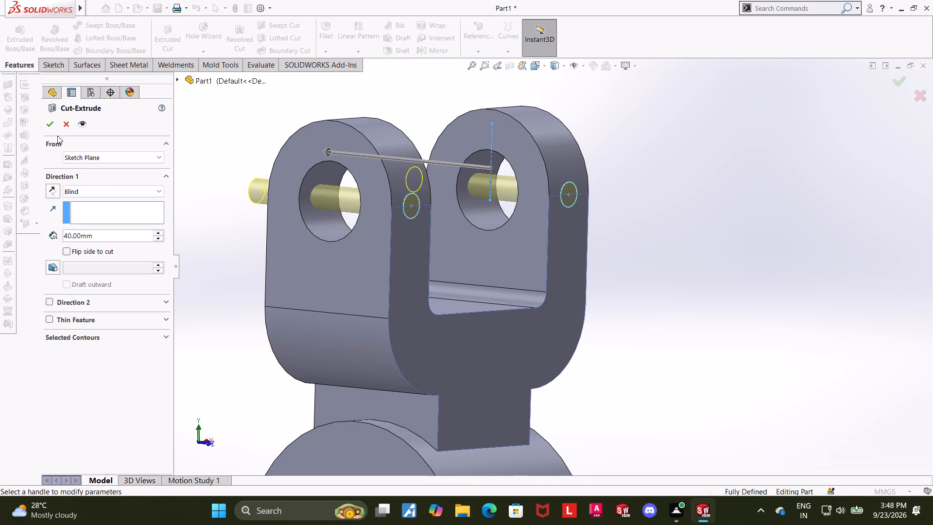
middle_click_drag(174, 184, 254, 191)
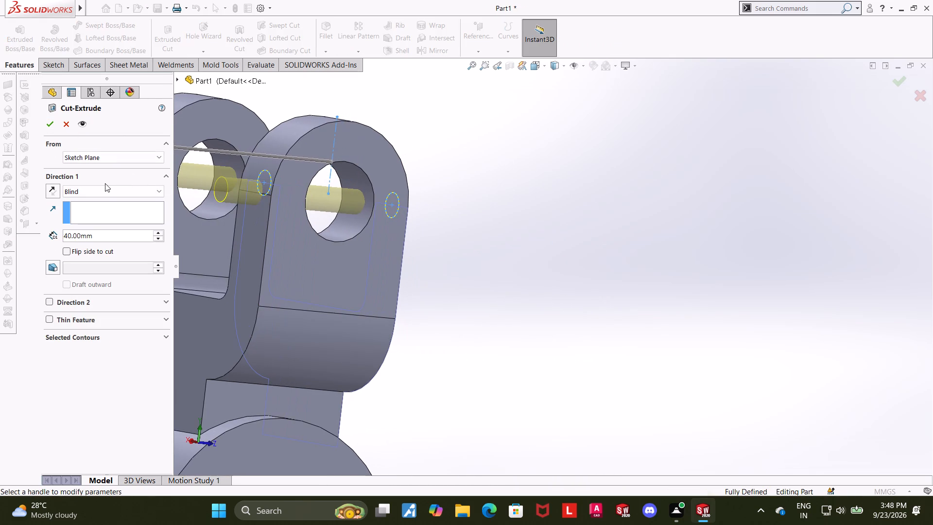
left_click(105, 190)
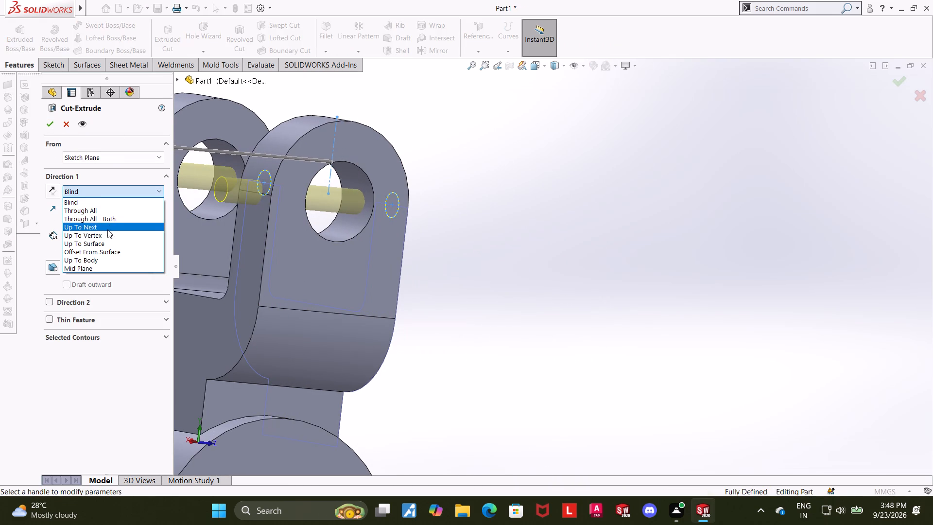
left_click(105, 243)
left_click(245, 228)
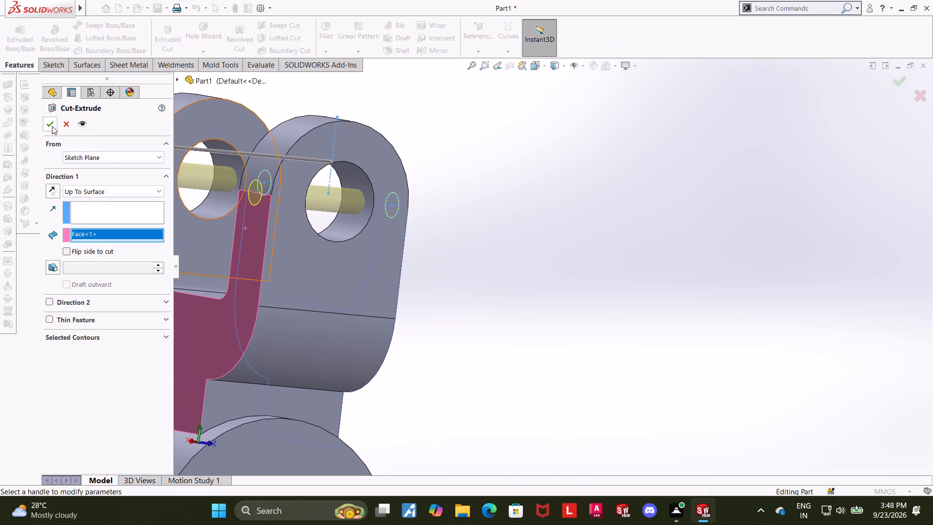
scroll(450, 199, "up", 4)
left_click(55, 123)
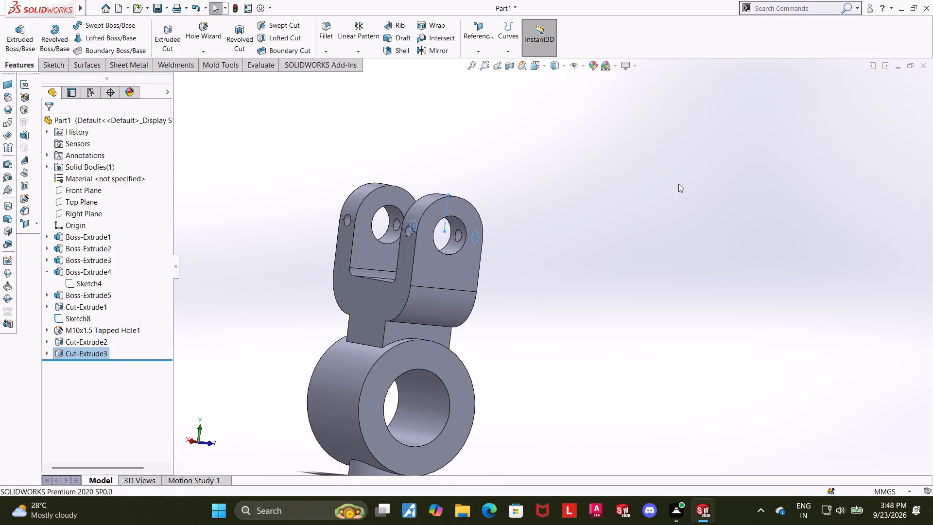
Examine the 5 mm cross holes in both prongs and the rest of the part from several angles.
middle_click_drag(671, 187, 520, 215)
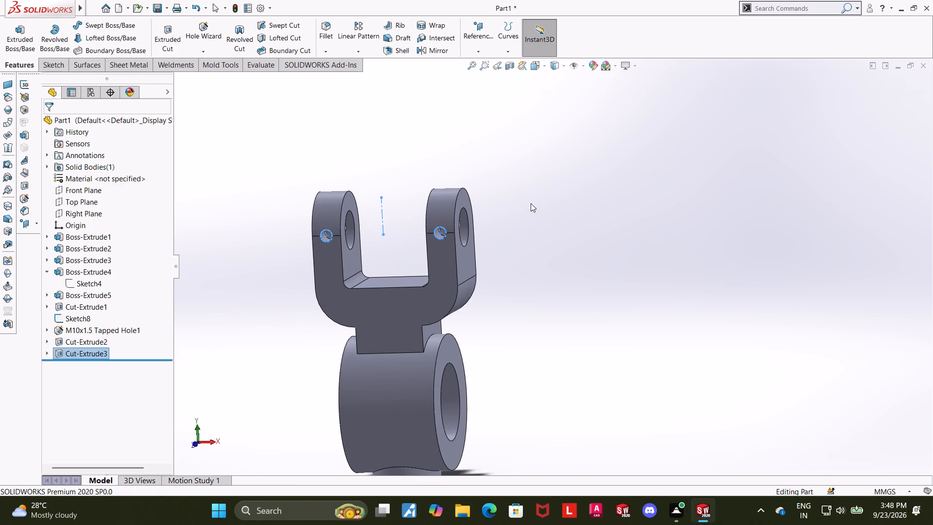
middle_click_drag(543, 253, 559, 258)
left_click(576, 249)
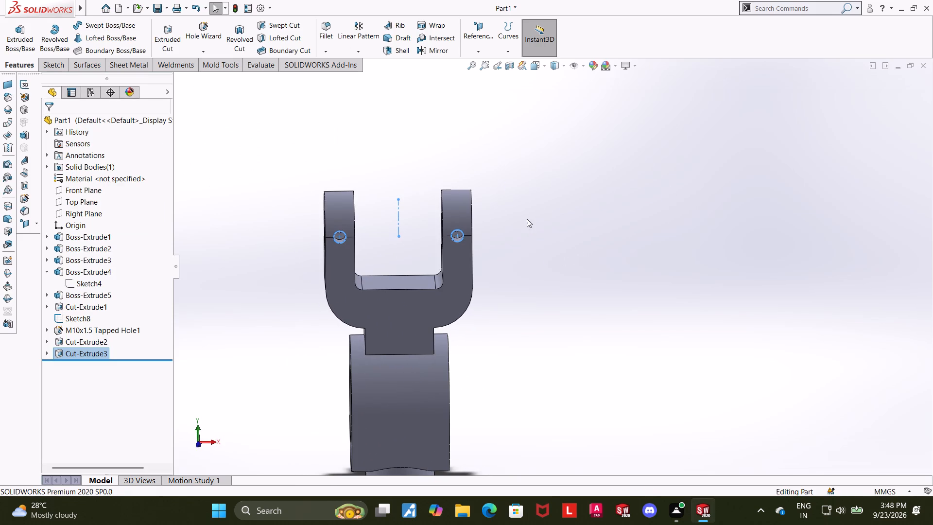
scroll(452, 189, "up", 3)
scroll(494, 209, "down", 3)
middle_click_drag(614, 297, 658, 285)
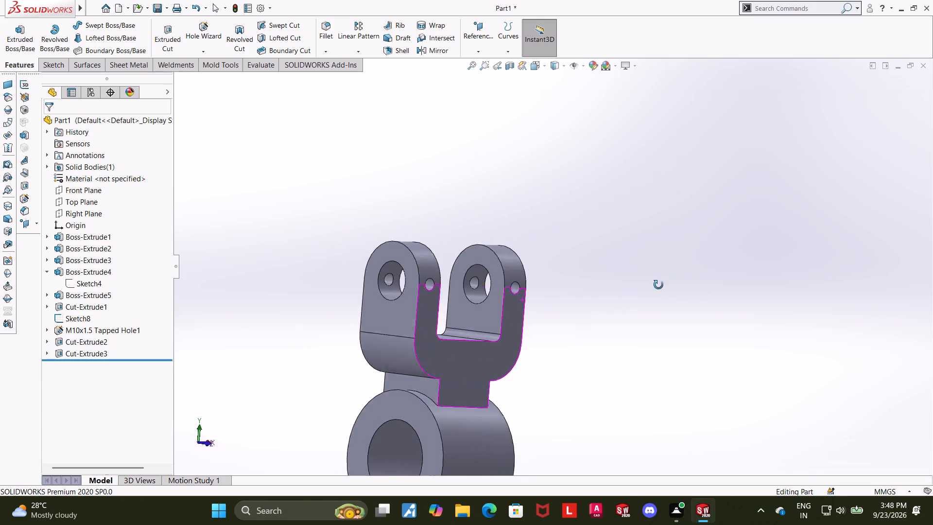
middle_click_drag(658, 285, 640, 291)
left_click(634, 280)
middle_click_drag(600, 280, 563, 287)
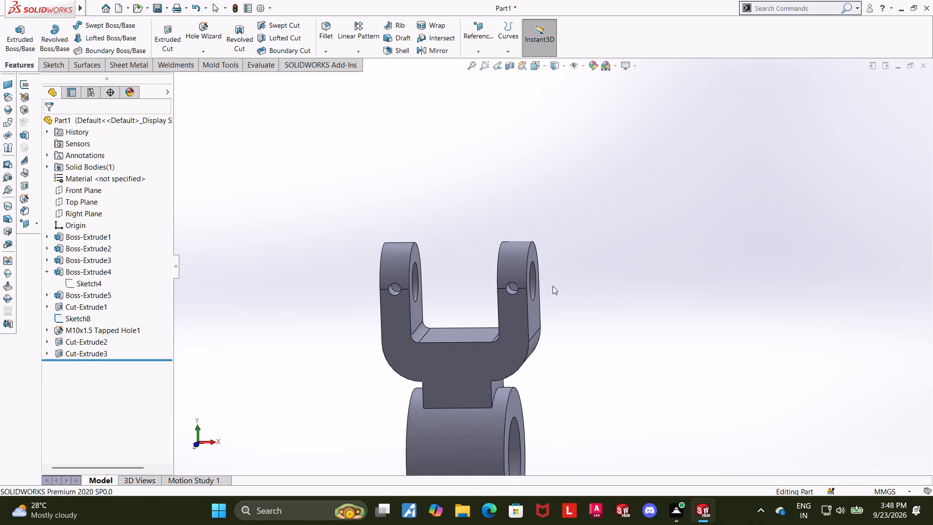
scroll(553, 286, "up", 1)
middle_click_drag(549, 287, 502, 300)
middle_click_drag(485, 305, 432, 317)
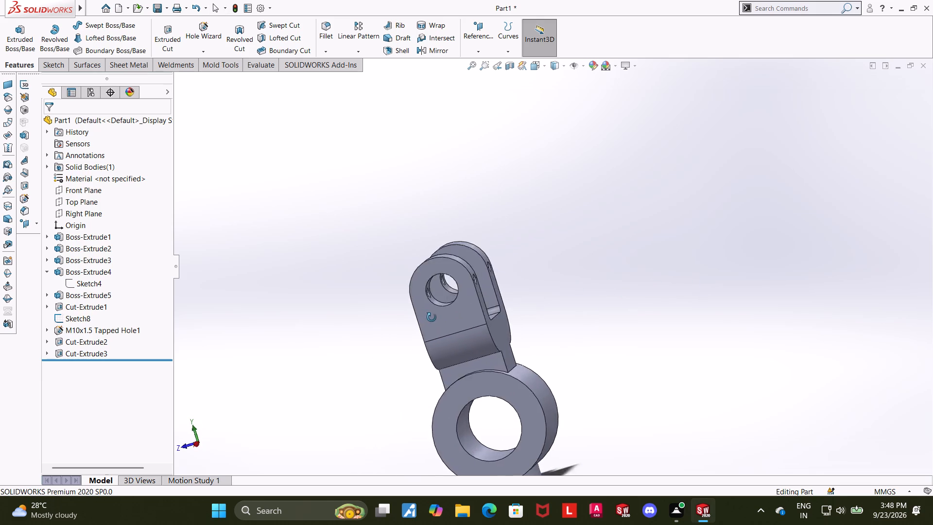
Fillet the two curved edges where the fork's neck meets the cross cylinder with a 2 mm radius.
middle_click_drag(432, 317, 545, 281)
scroll(545, 280, "down", 1)
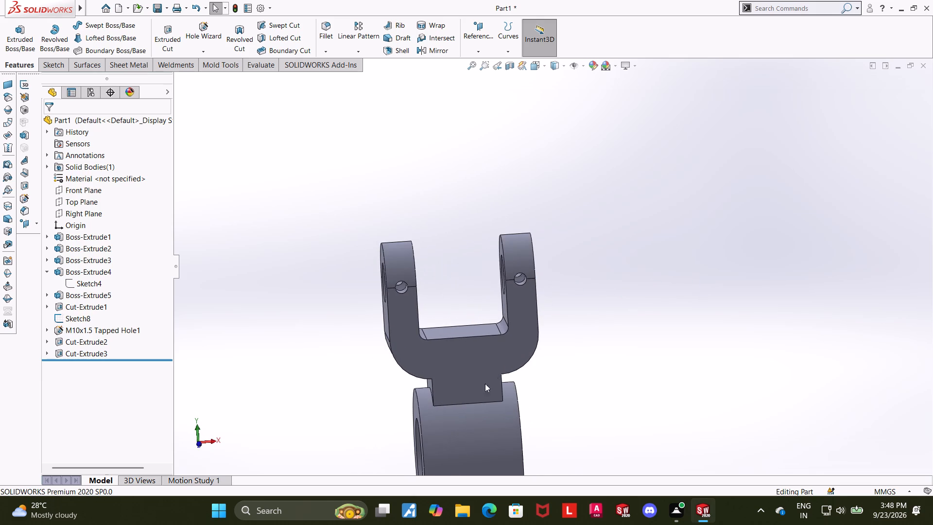
scroll(449, 398, "down", 3)
middle_click_drag(690, 377, 708, 378)
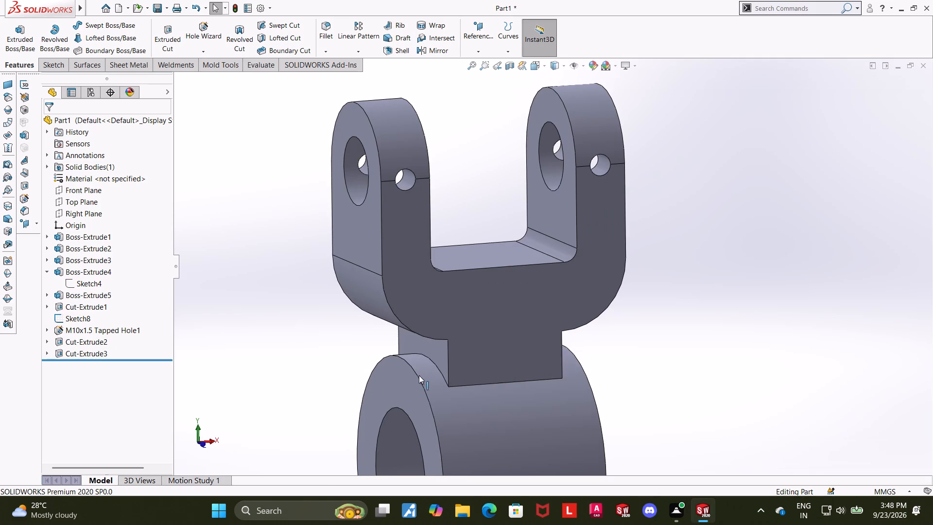
left_click(443, 379, "ctrl")
middle_click_drag(775, 344, 732, 359)
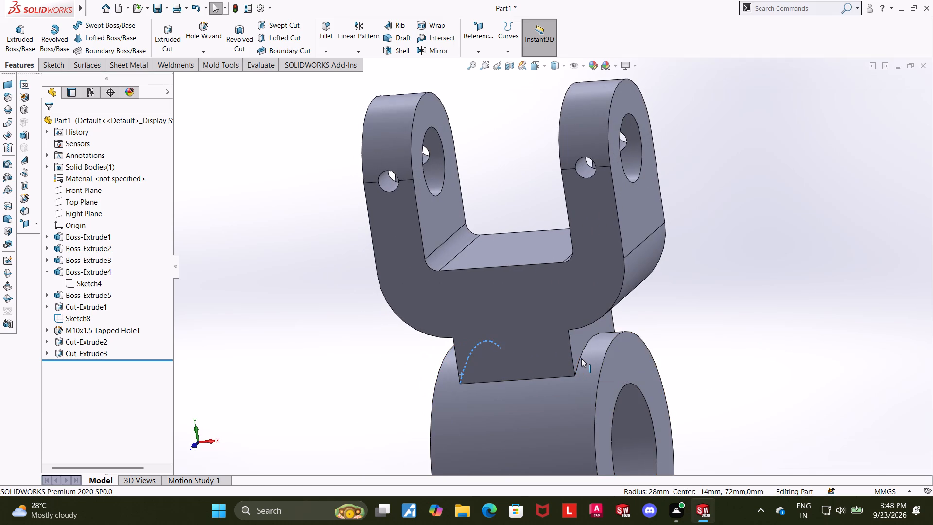
left_click(581, 358, "ctrl")
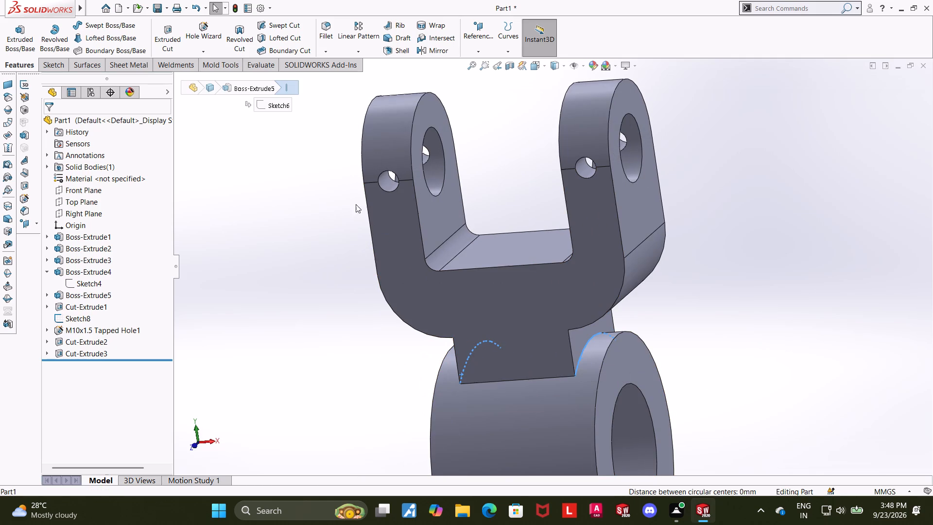
left_click(328, 24)
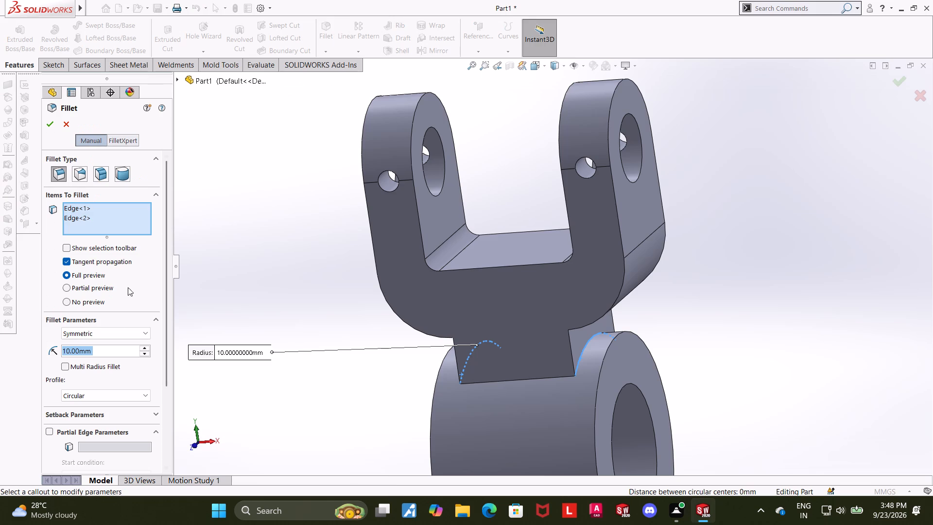
key("2")
key("Return")
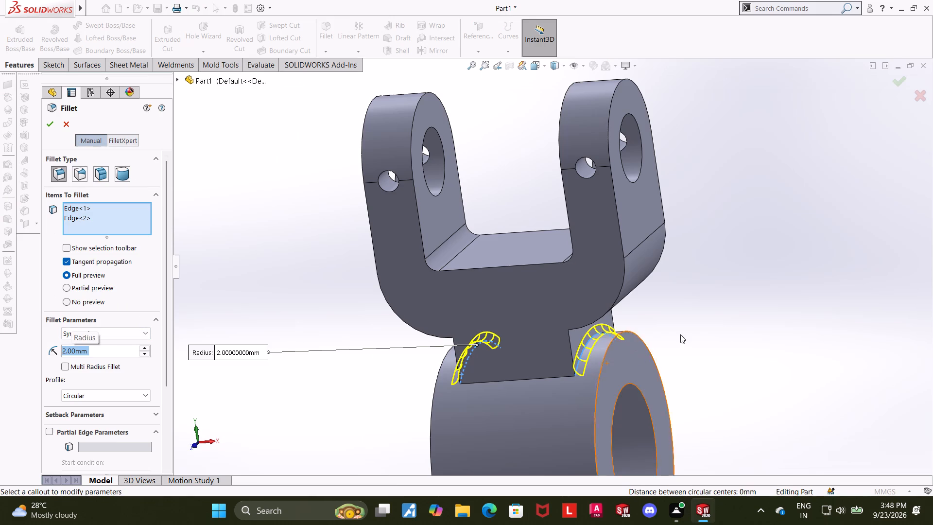
middle_click_drag(736, 317, 765, 317)
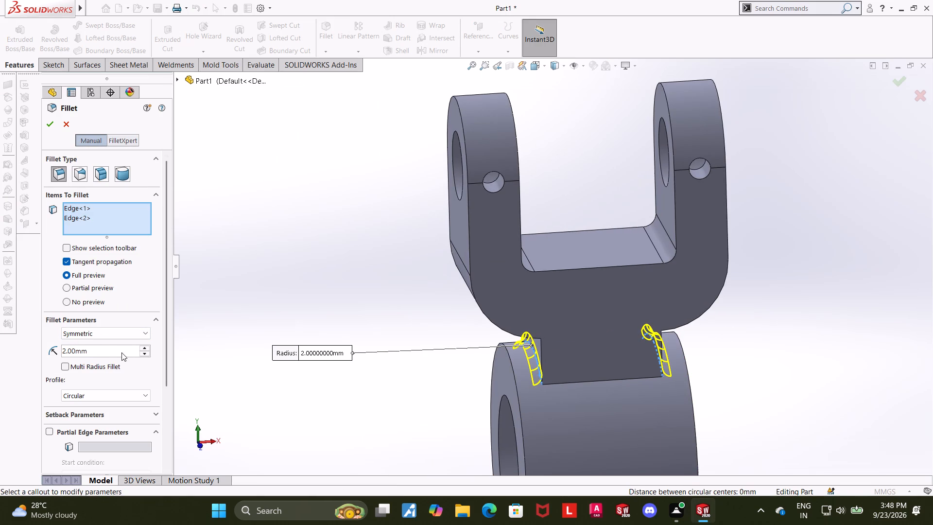
left_click(52, 130)
left_click(295, 253)
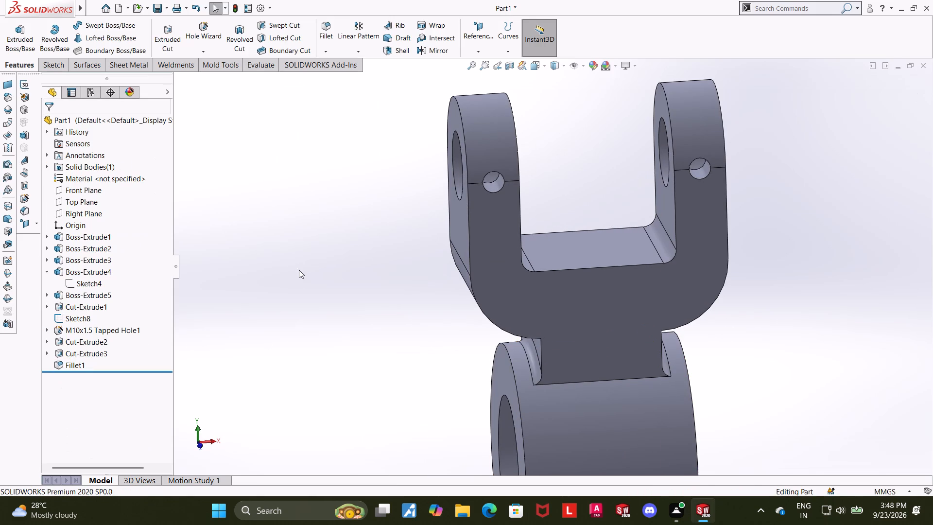
Edit the 2 mm fillet to include the curved edge where the bottom round shank meets the cross cylinder.
middle_click_drag(300, 276, 285, 228)
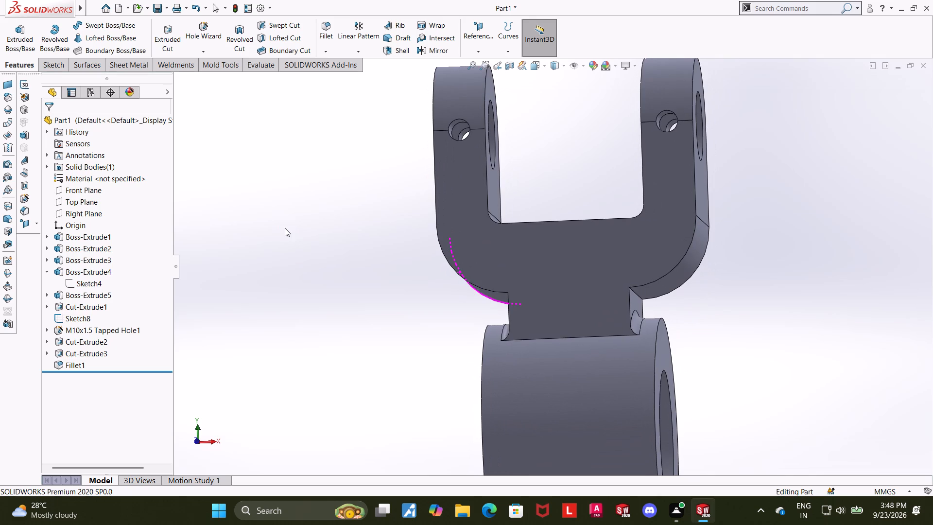
middle_click_drag(282, 229, 320, 248)
scroll(317, 247, "up", 4)
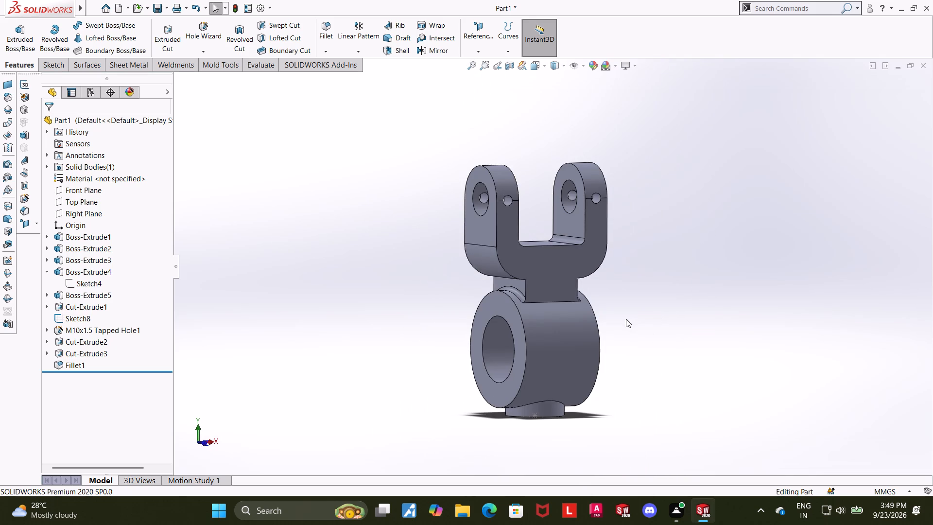
scroll(580, 385, "down", 3)
middle_click_drag(504, 400, 480, 379)
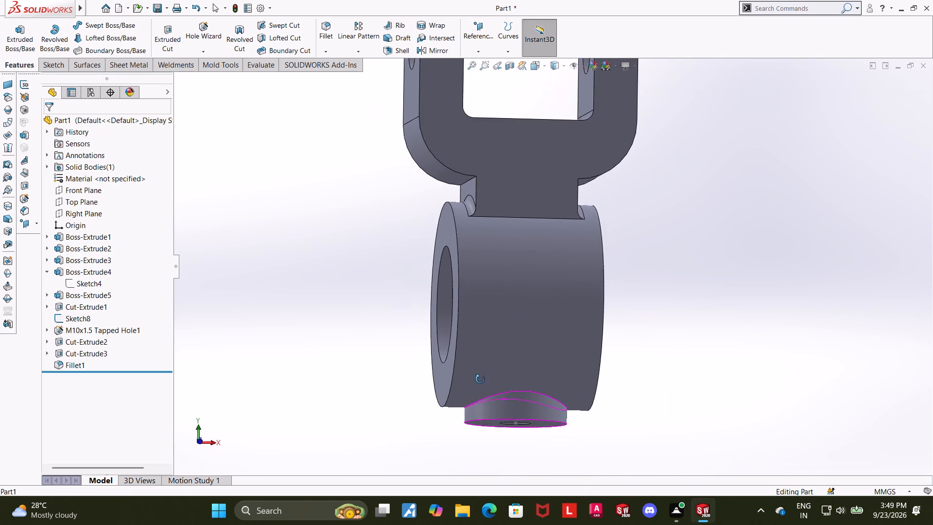
middle_click_drag(480, 379, 478, 359)
scroll(518, 419, "down", 3)
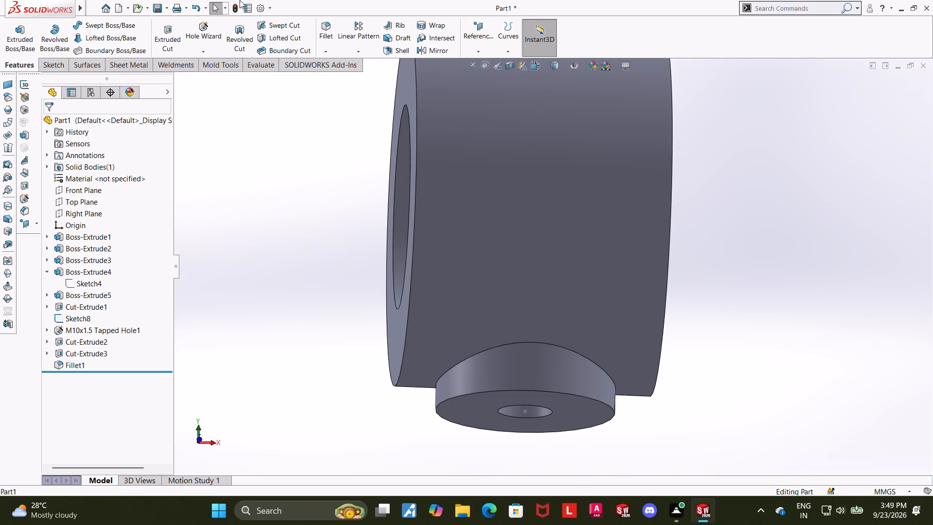
left_click(81, 368)
left_click(91, 339)
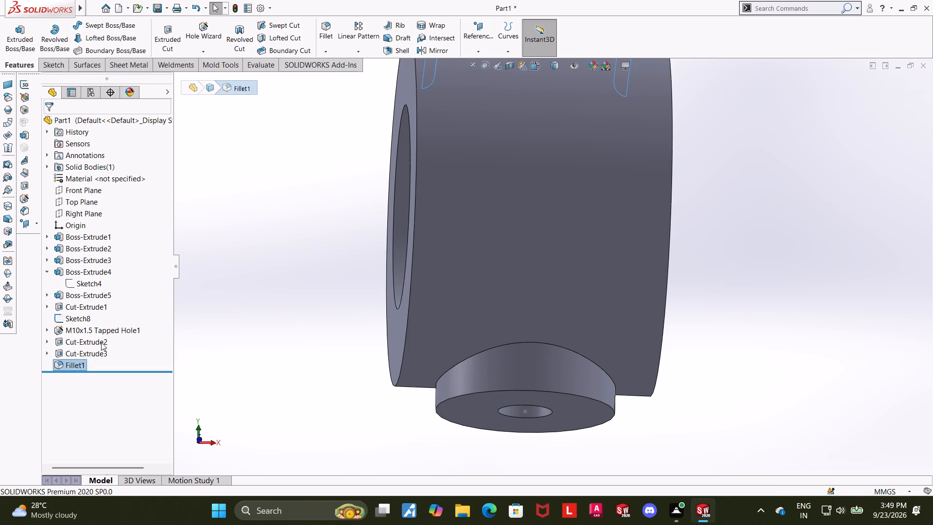
left_click(439, 377)
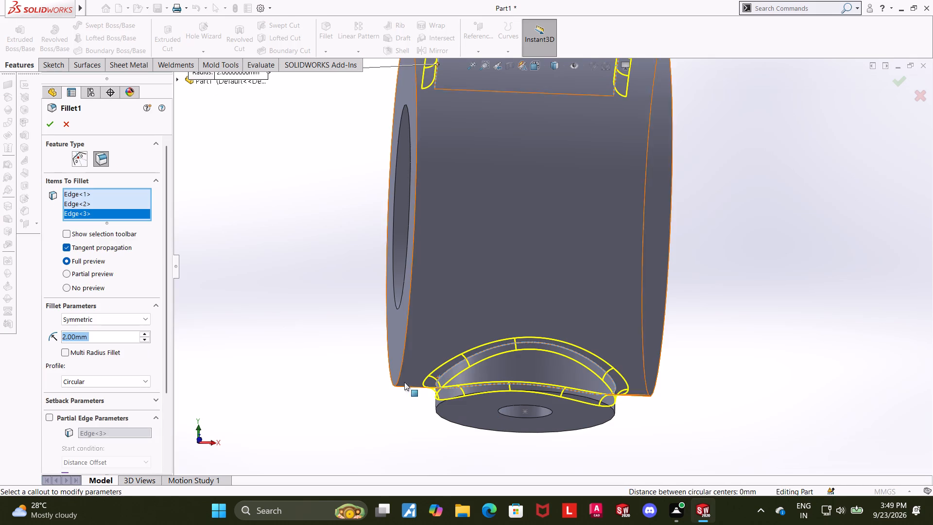
left_click(51, 128)
Examine the filleted part from several angles, including the standard right and front views.
scroll(308, 233, "up", 2)
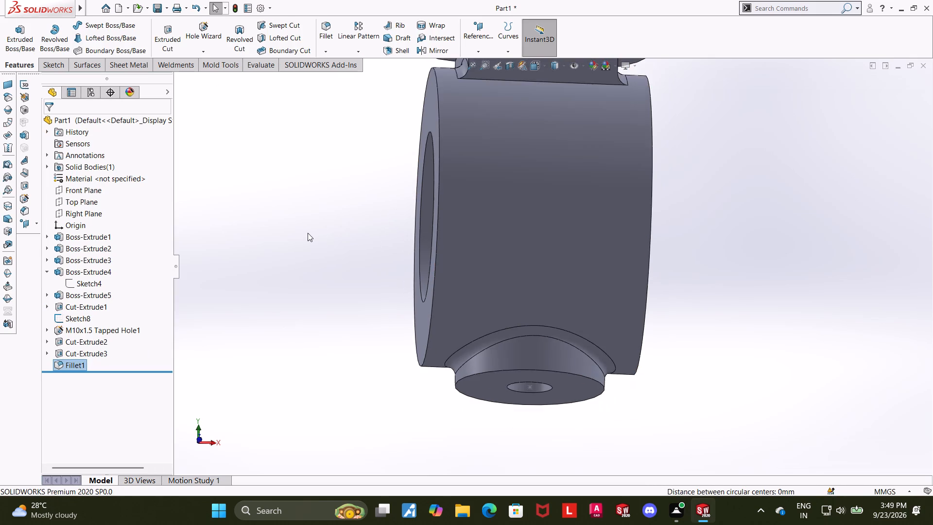
middle_click_drag(308, 233, 303, 278)
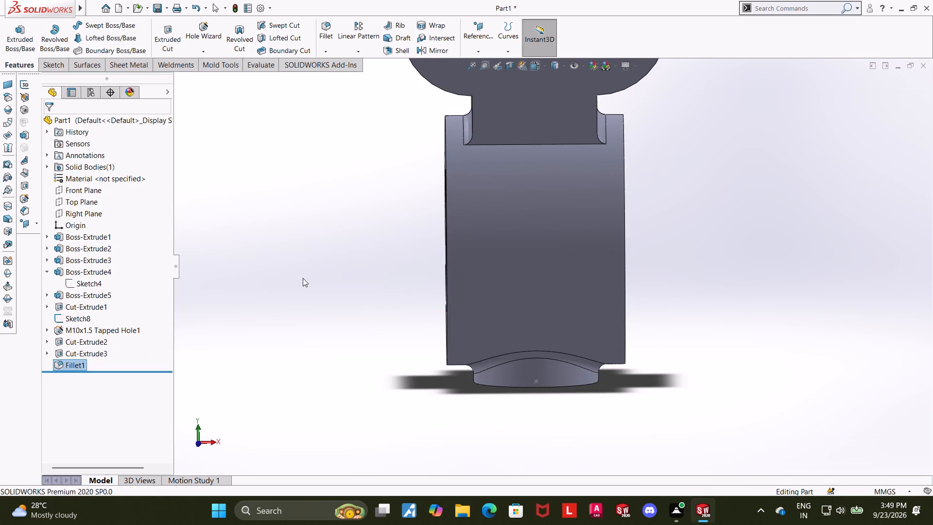
scroll(303, 278, "up", 4)
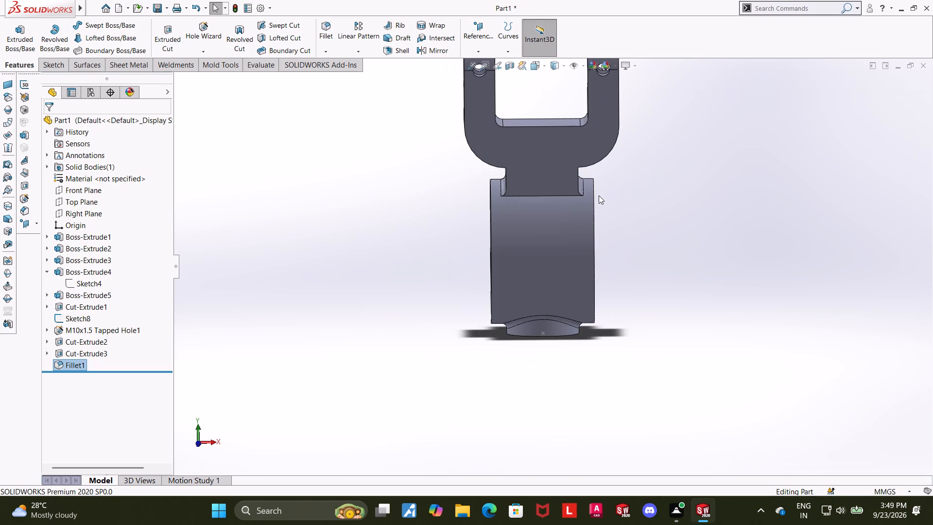
scroll(578, 129, "down", 1)
scroll(597, 191, "down", 1)
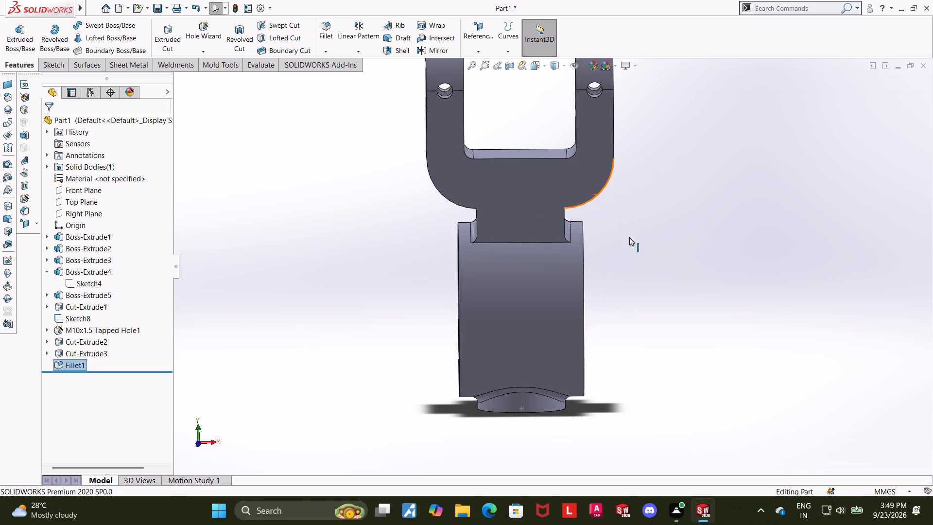
middle_click_drag(635, 237, 621, 253)
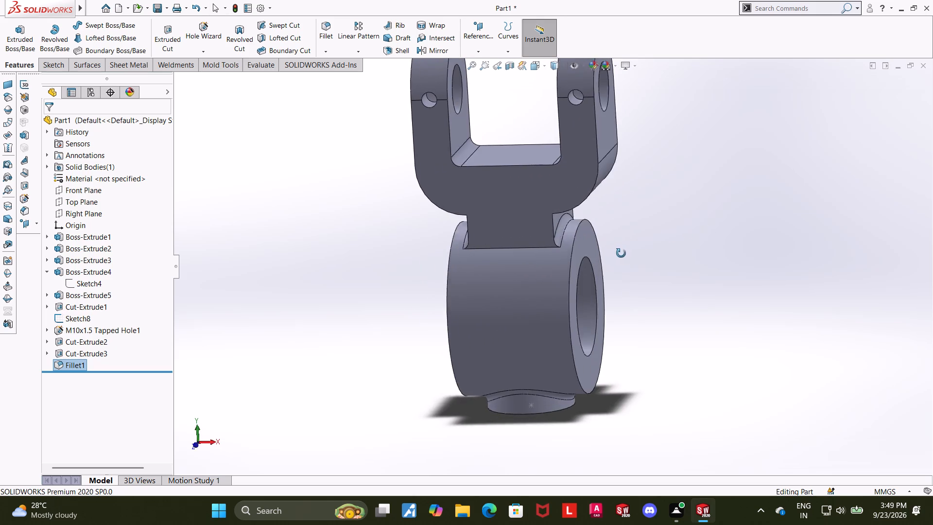
middle_click_drag(621, 253, 624, 250)
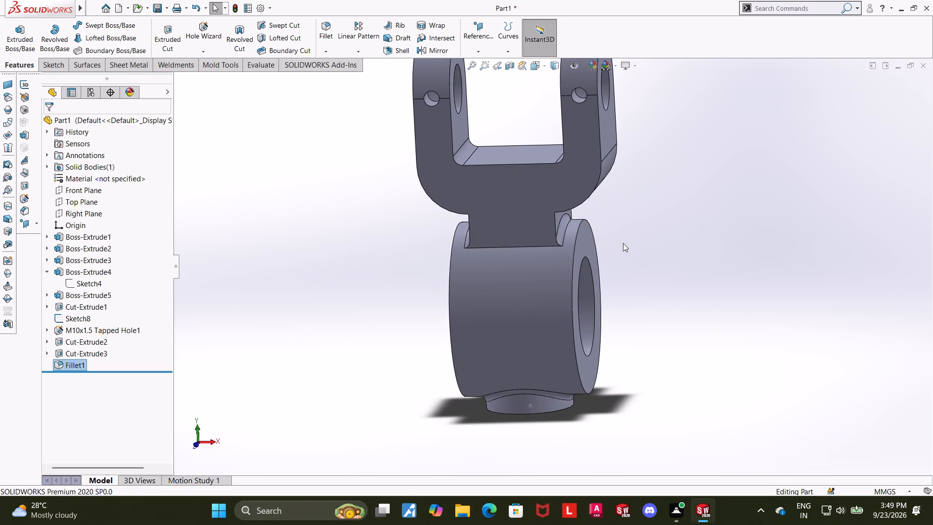
middle_click_drag(738, 265, 642, 277)
scroll(659, 279, "up", 1)
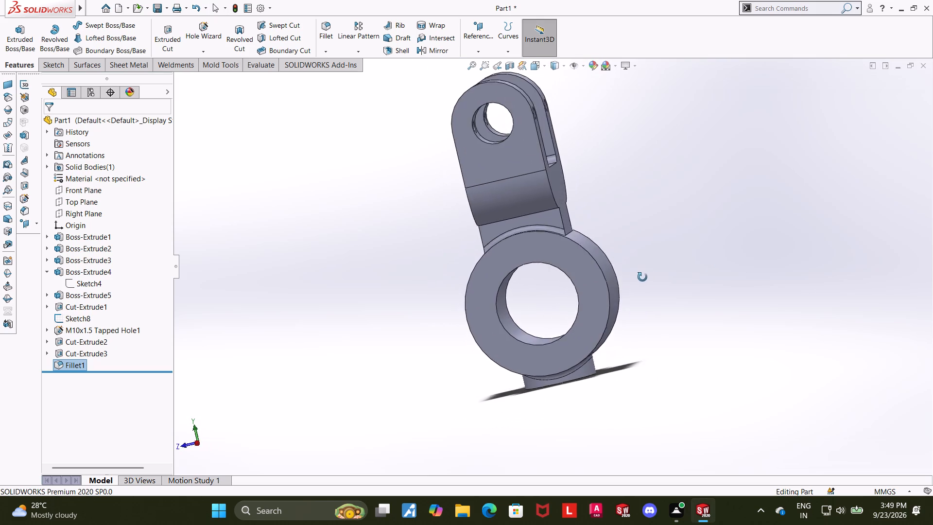
middle_click_drag(642, 277, 621, 311)
left_click(533, 64)
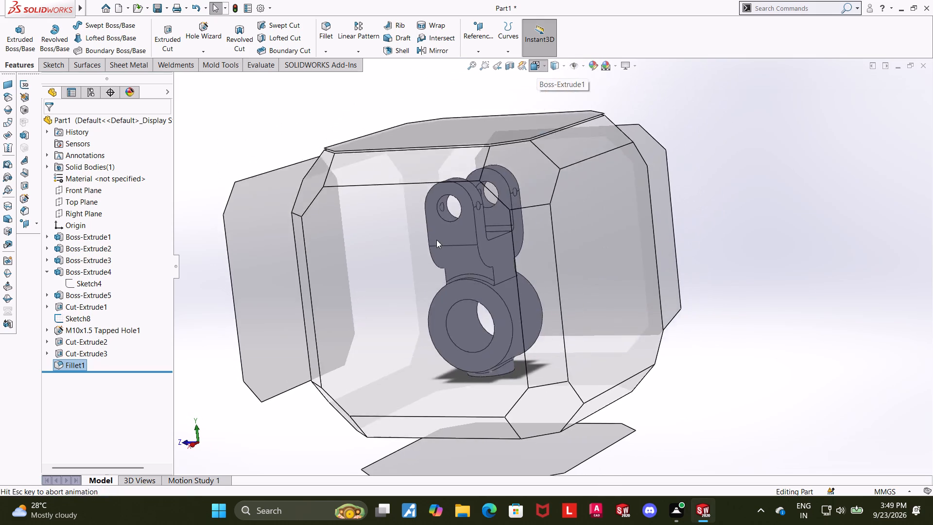
left_click(384, 311)
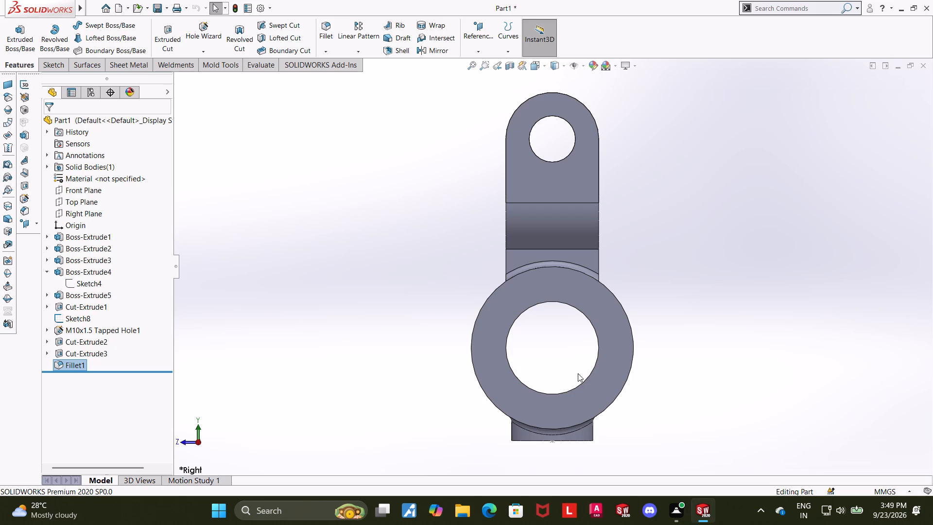
middle_click_drag(375, 435, 476, 437)
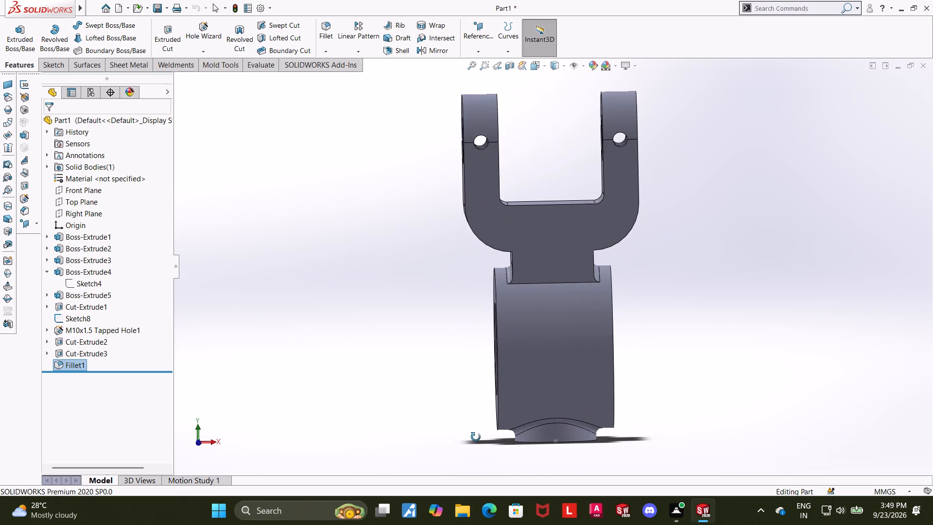
middle_click_drag(476, 437, 476, 437)
left_click(528, 66)
left_click(531, 67)
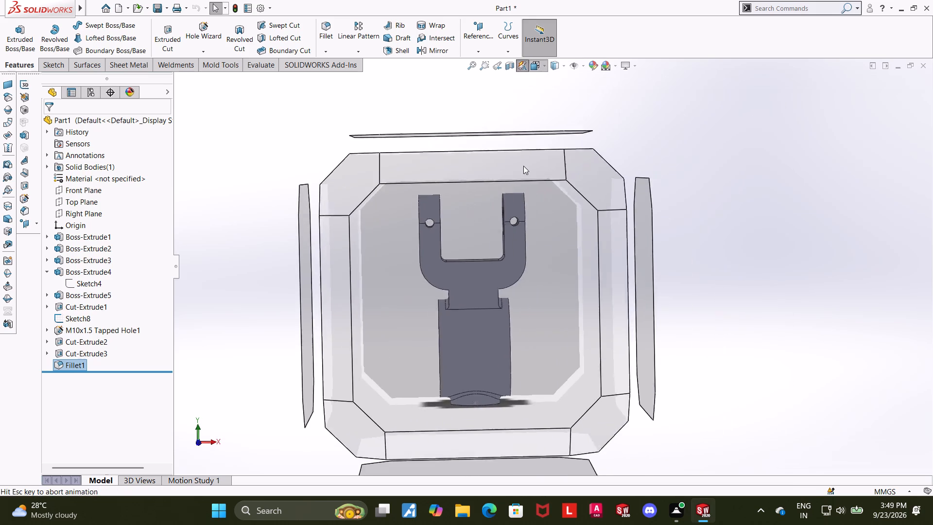
left_click(484, 246)
left_click(525, 65)
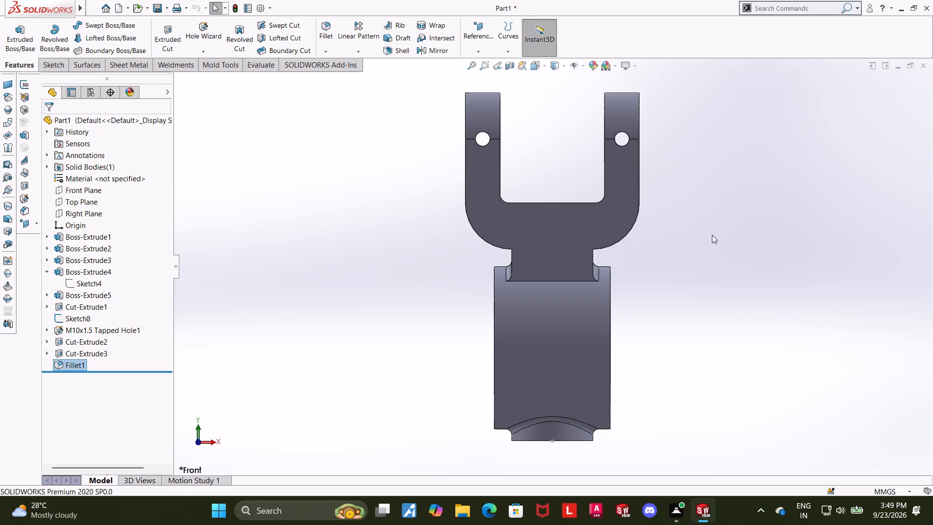
middle_click_drag(690, 237, 586, 248)
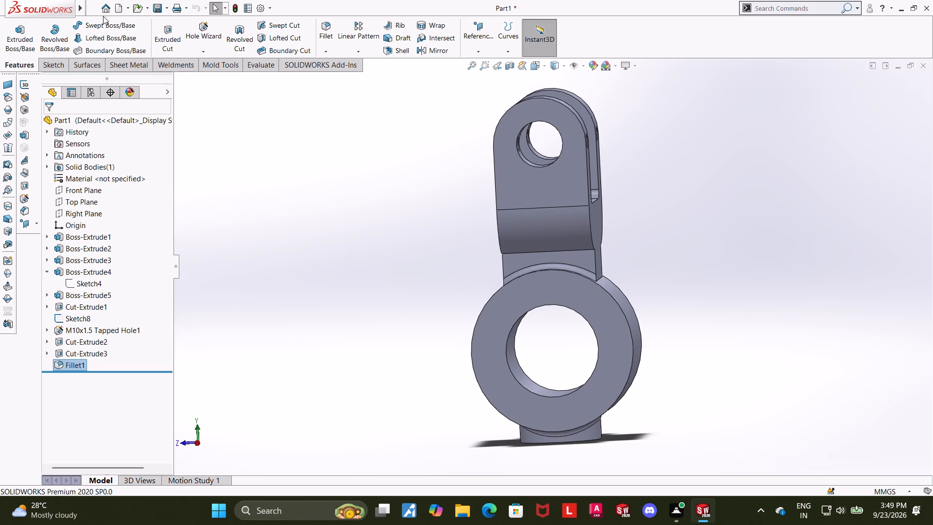
Save the part in the Downloads folder as "governer arm".
left_click(114, 134)
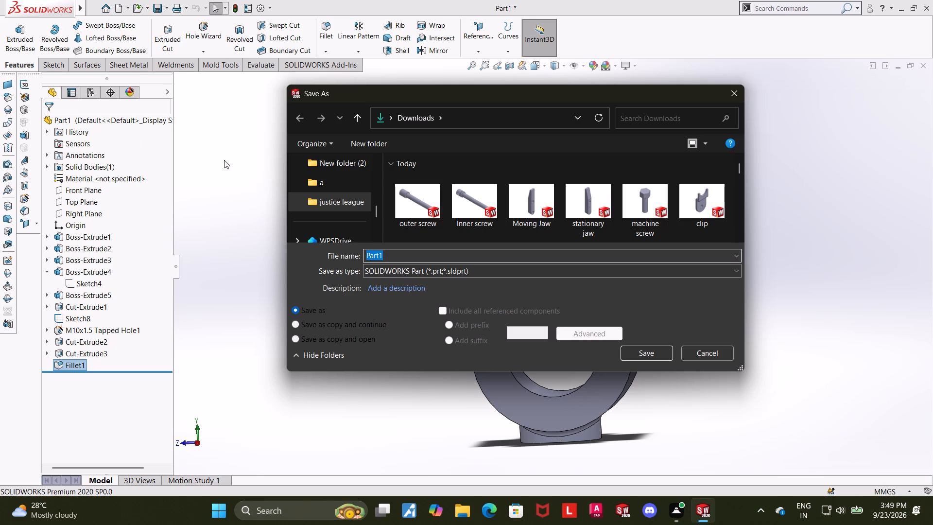
type("goveer")
key("BackSpace")
key("BackSpace")
type("rner arm")
key("space")
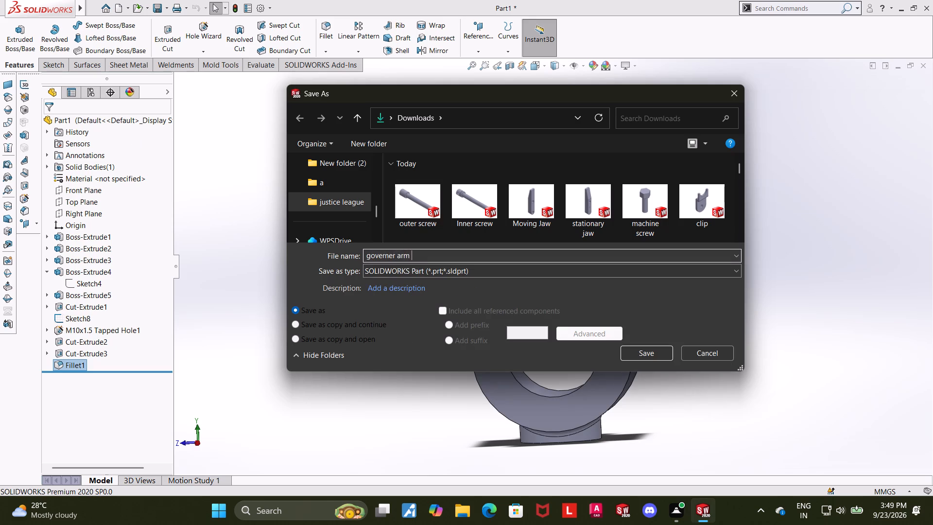
left_click(647, 358)
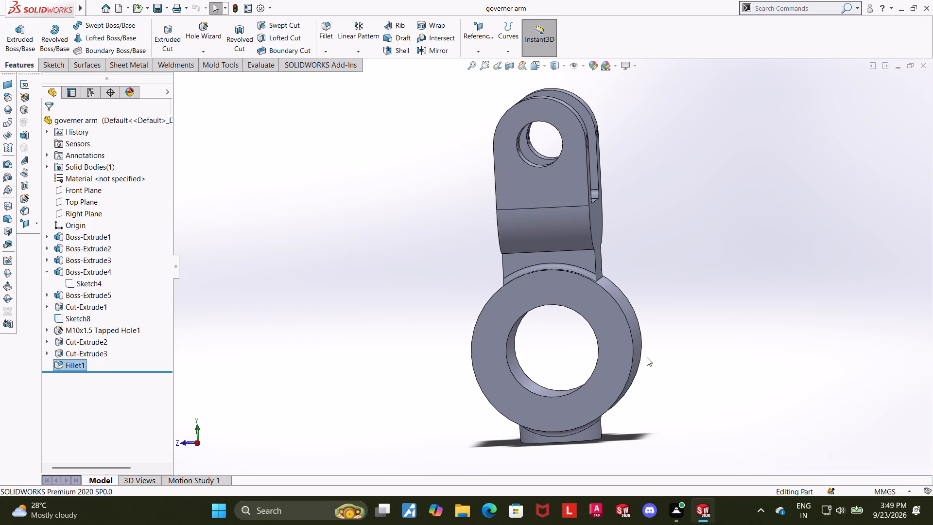
Create a new part document.
left_click(117, 7)
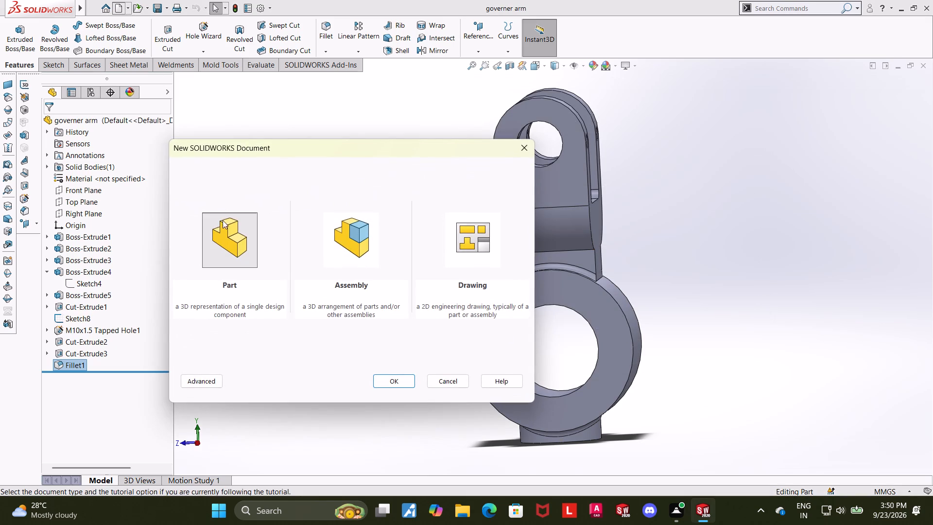
double_click(224, 225)
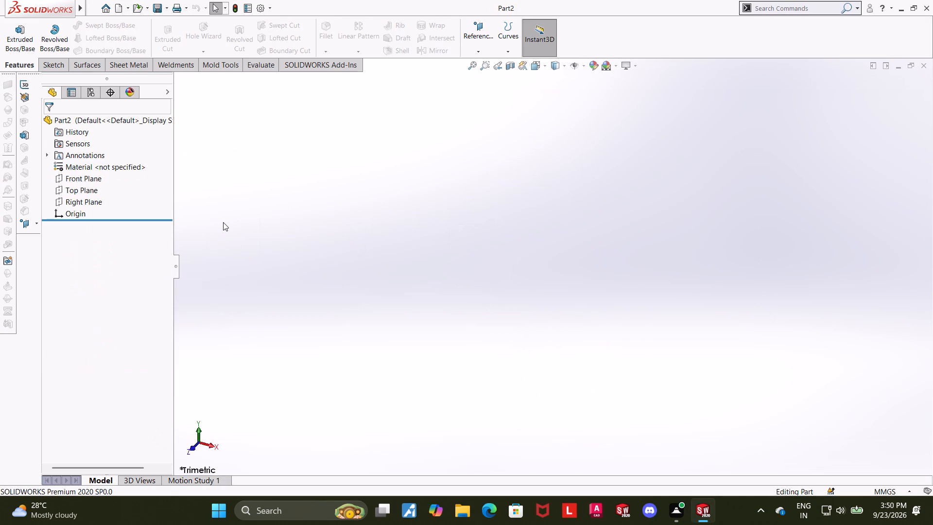
Sketch a circle about 106 mm in diameter centred on the origin of the Front Plane.
left_click(94, 179)
left_click(102, 168)
left_click(106, 27)
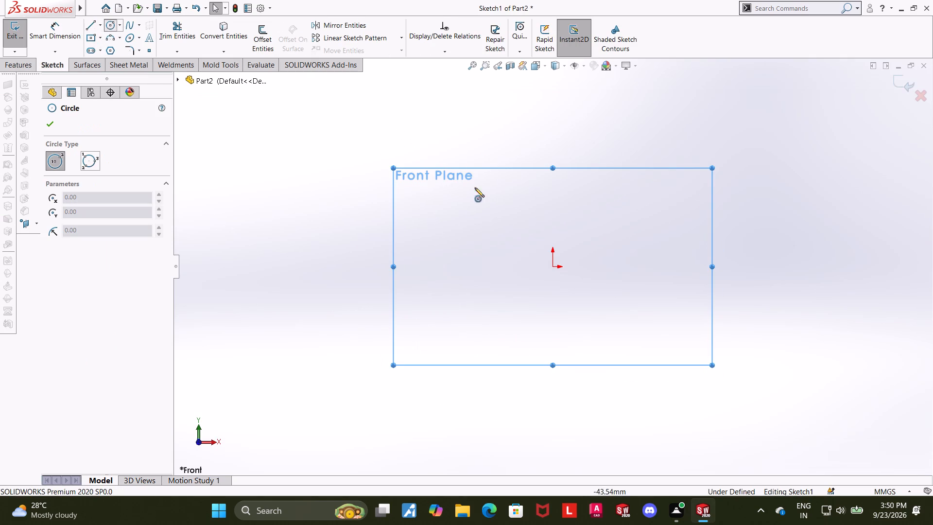
left_click(554, 266)
key("Escape")
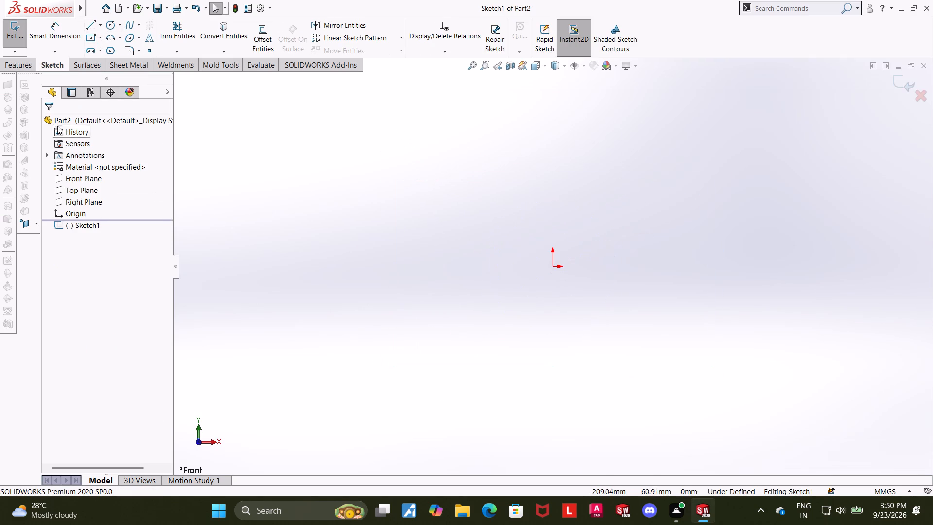
key("Escape")
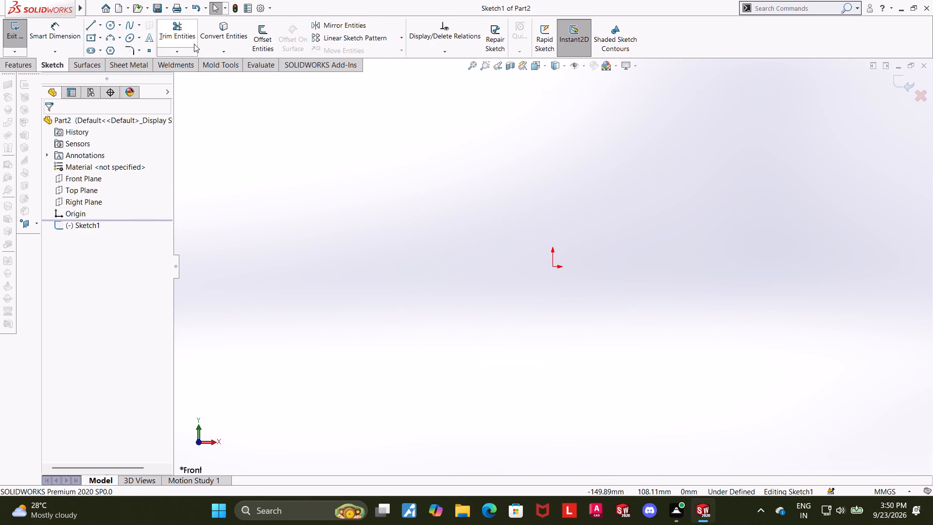
left_click(113, 26)
left_click(552, 268)
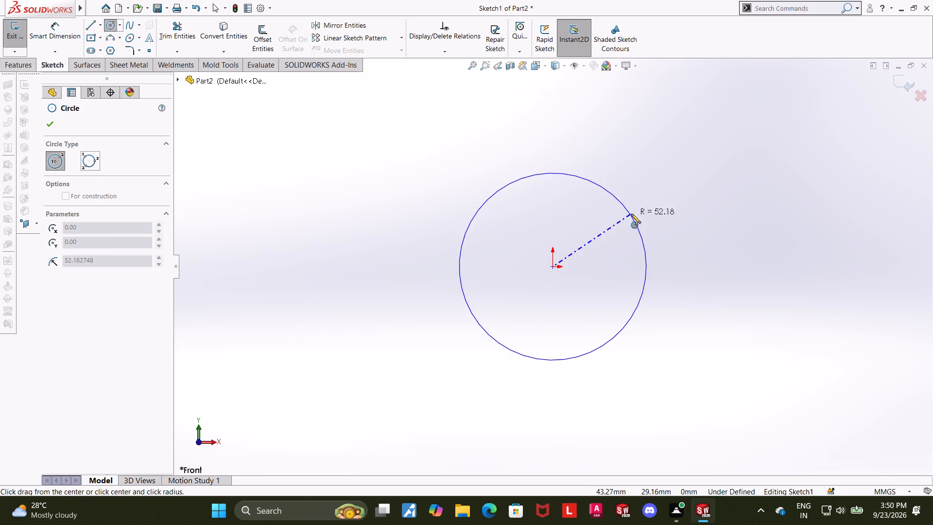
left_click(631, 214)
key("Escape")
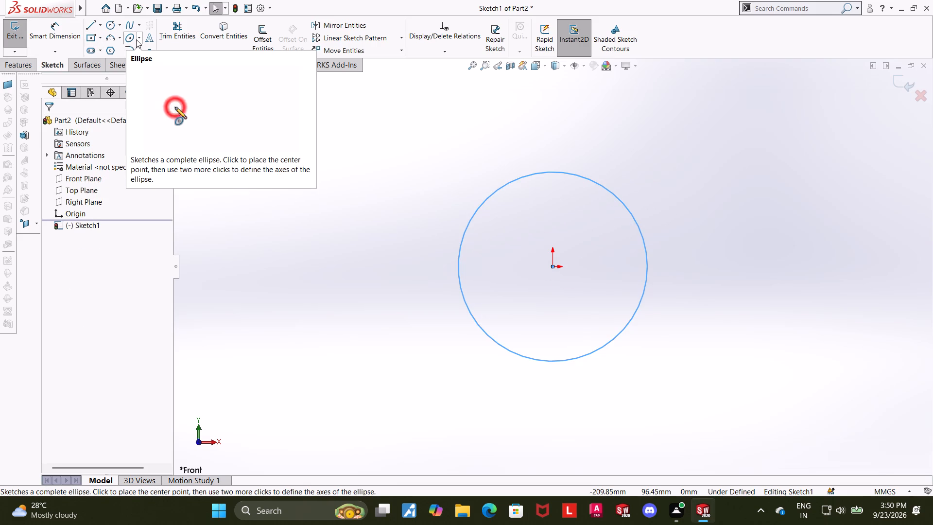
left_click(110, 24)
key("Escape")
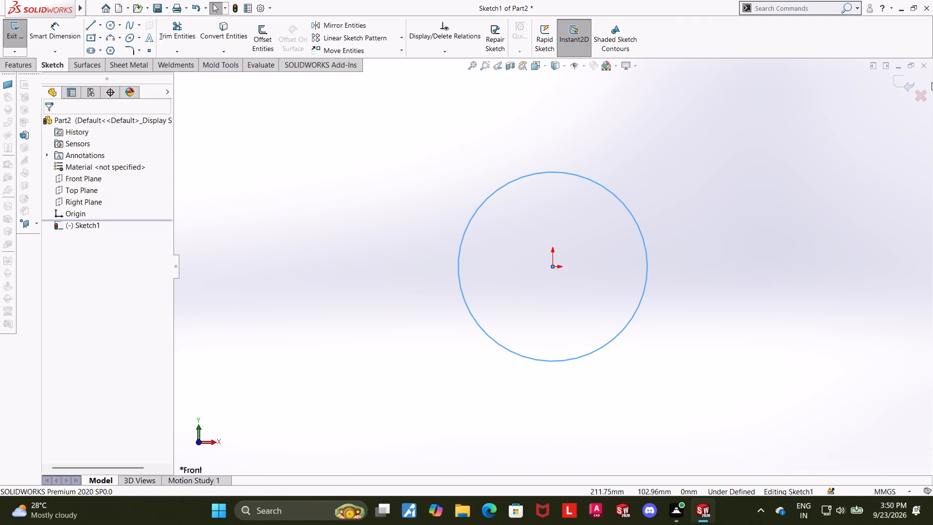
left_click(903, 76)
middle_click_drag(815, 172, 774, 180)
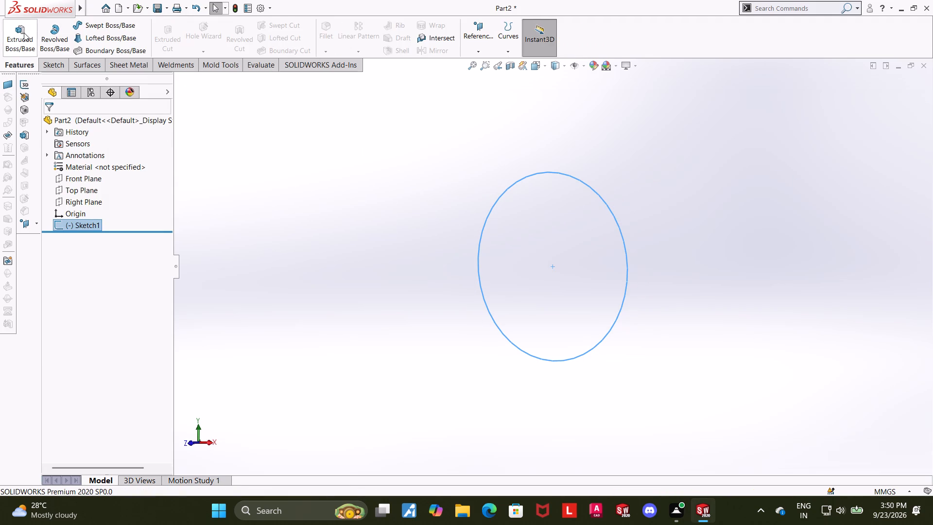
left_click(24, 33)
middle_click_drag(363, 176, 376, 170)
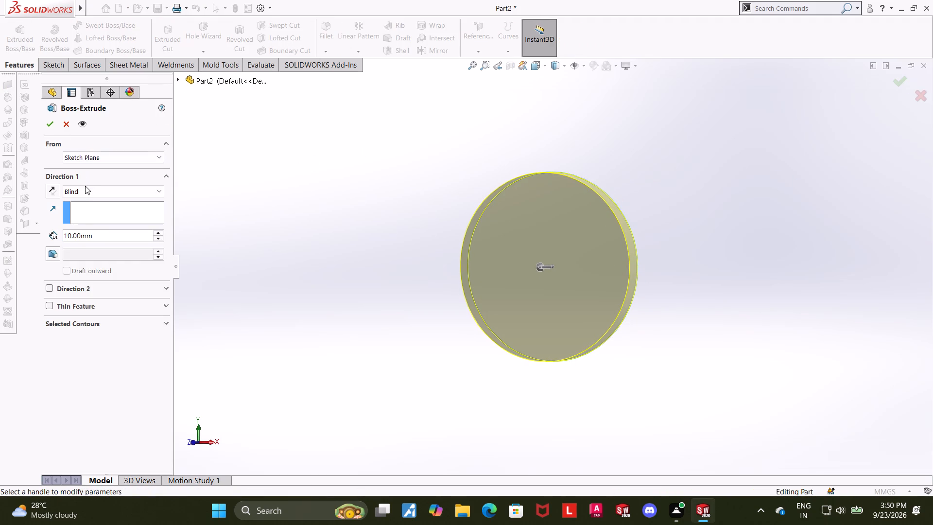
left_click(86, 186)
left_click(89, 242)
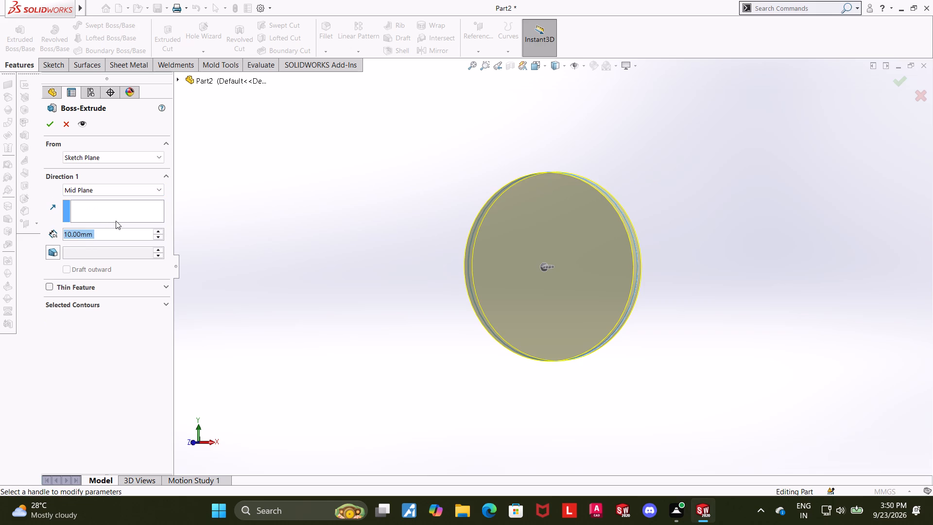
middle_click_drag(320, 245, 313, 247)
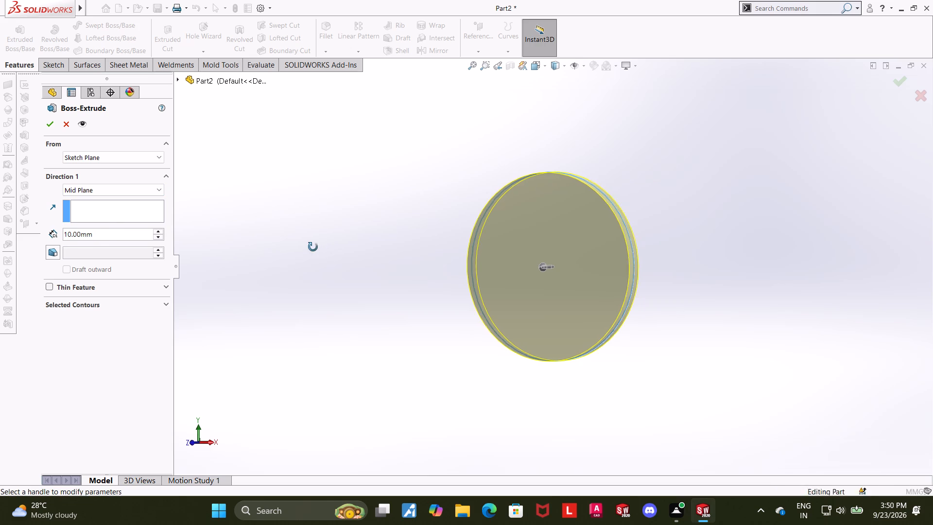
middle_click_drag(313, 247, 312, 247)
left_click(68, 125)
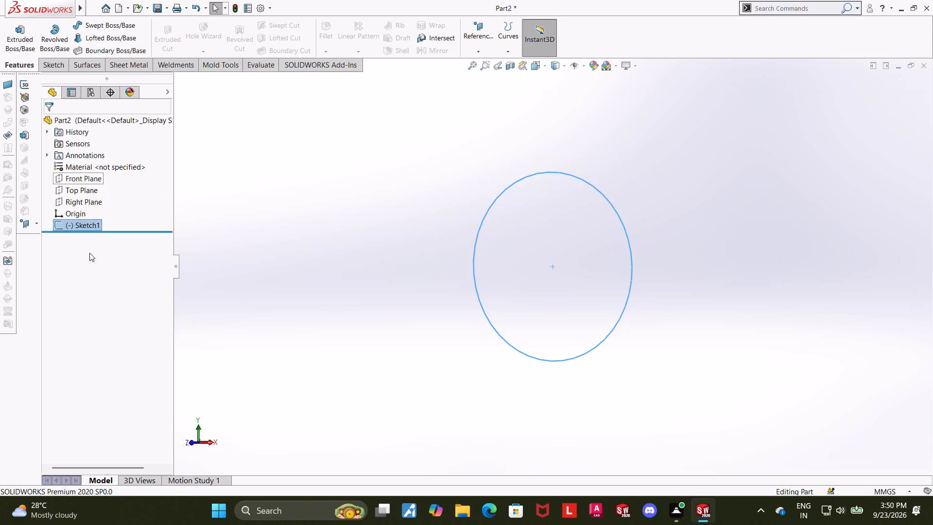
Edit the circle sketch and dimension the circle's diameter to 38 mm.
left_click(92, 224)
left_click(102, 196)
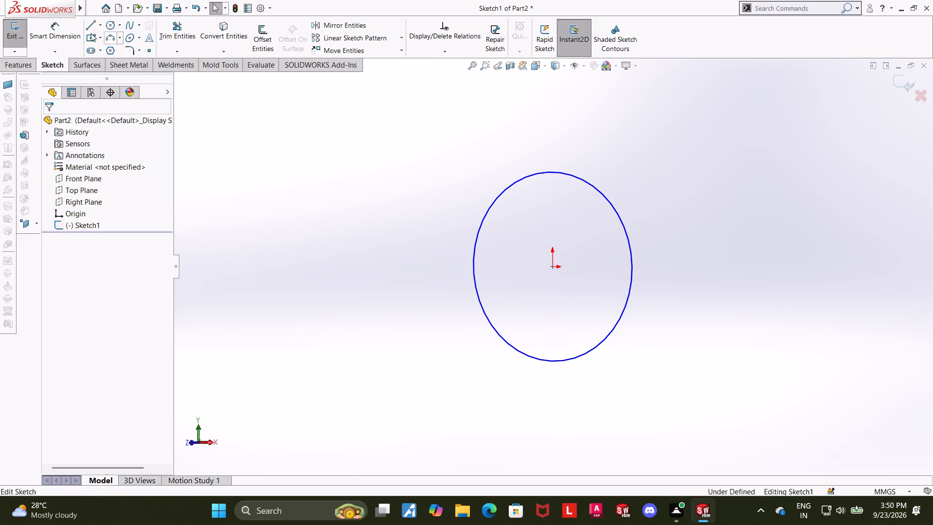
left_click(60, 32)
left_click(596, 190)
left_click(650, 162)
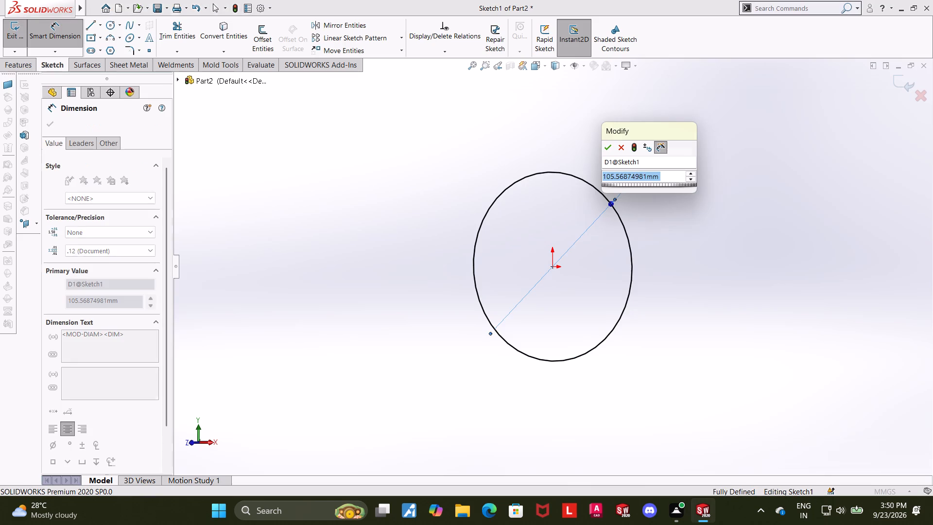
type("38")
key("Return")
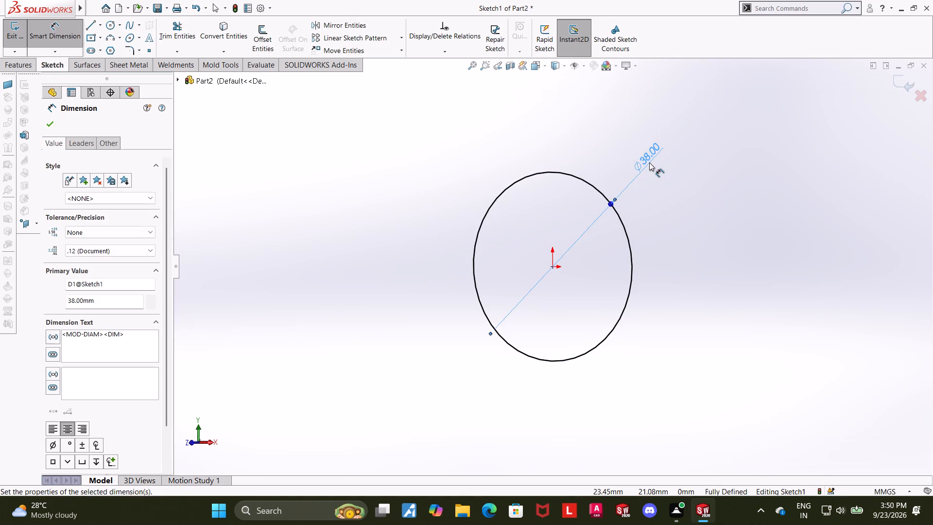
left_click(892, 77)
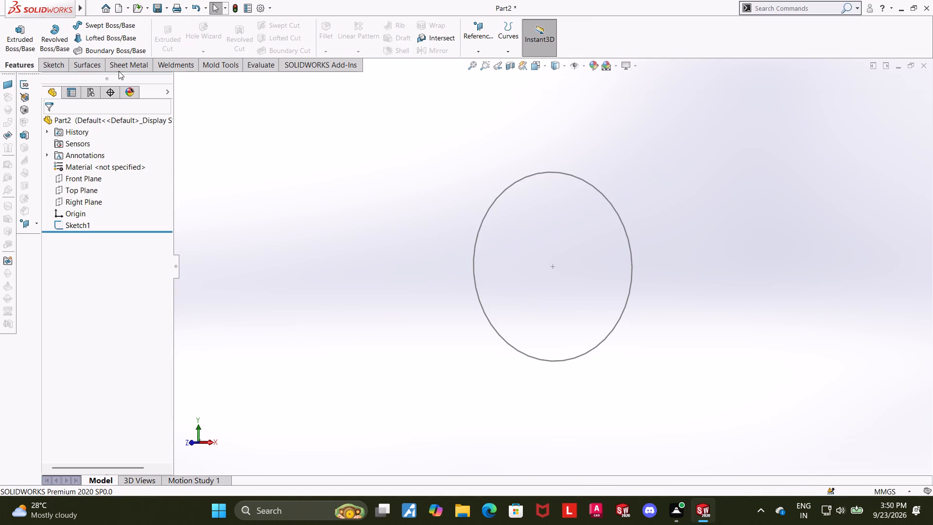
Extrude the 38 mm circle as a boss, Mid Plane, to a depth of 28 mm.
left_click(19, 32)
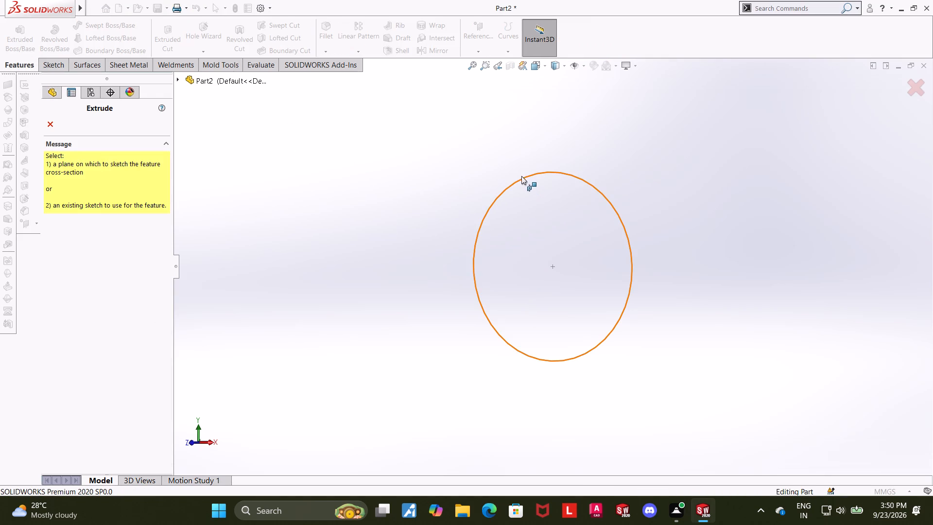
left_click(522, 176)
left_click(100, 192)
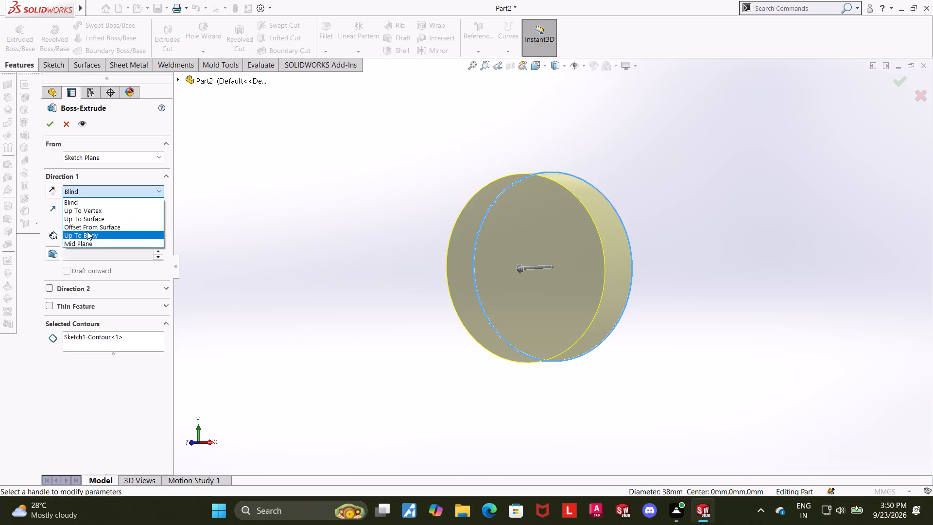
left_click(89, 240)
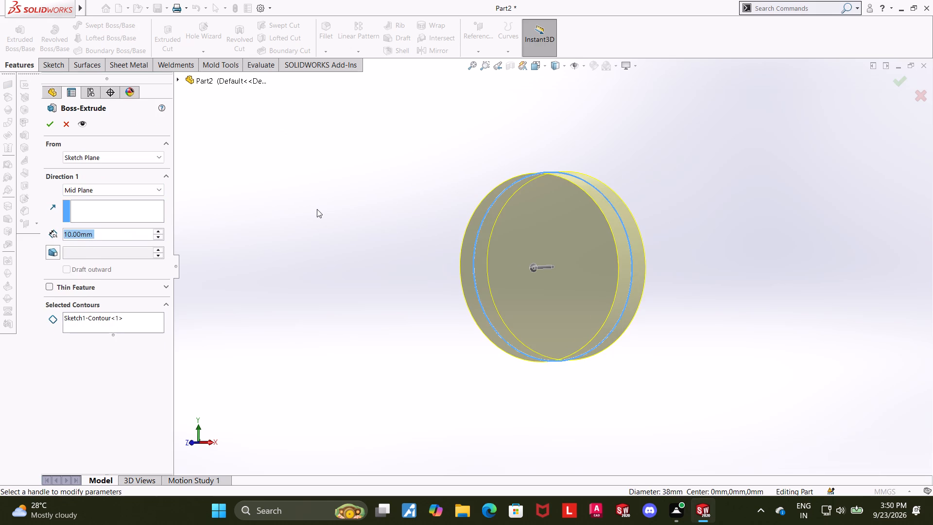
key("2")
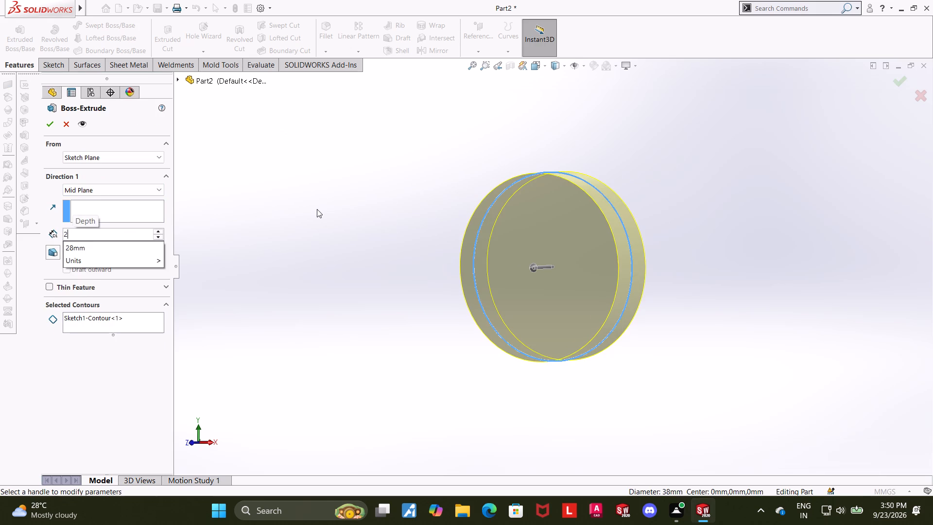
key("8")
key("Return")
left_click(49, 123)
left_click(379, 240)
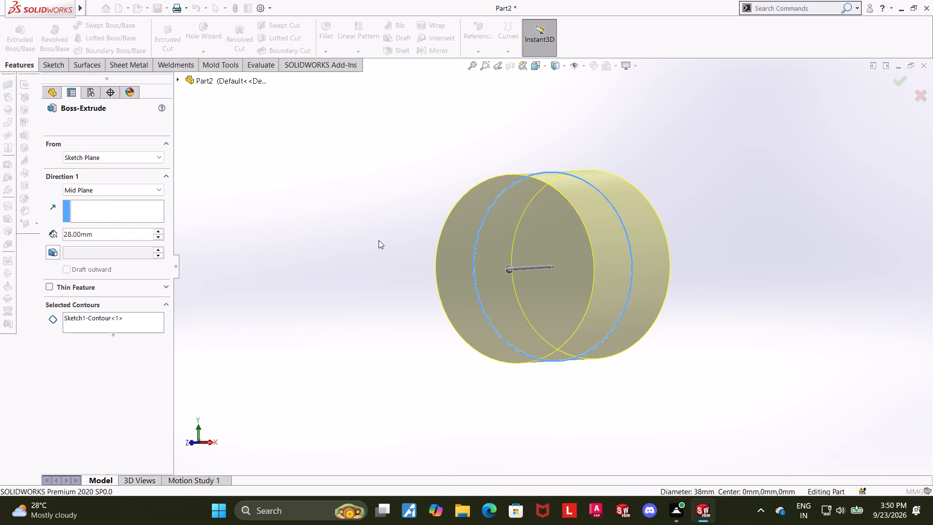
On the Front Plane, sketch a circle about 30 mm in diameter centred on the origin, inside the cylinder's outline.
middle_click_drag(373, 237, 341, 240)
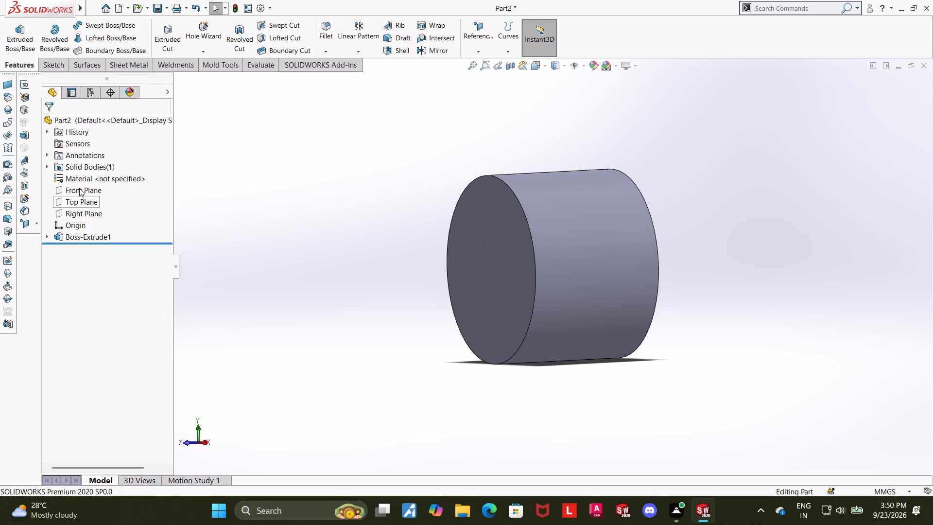
left_click(79, 188)
middle_click_drag(311, 238, 378, 244)
left_click(82, 193)
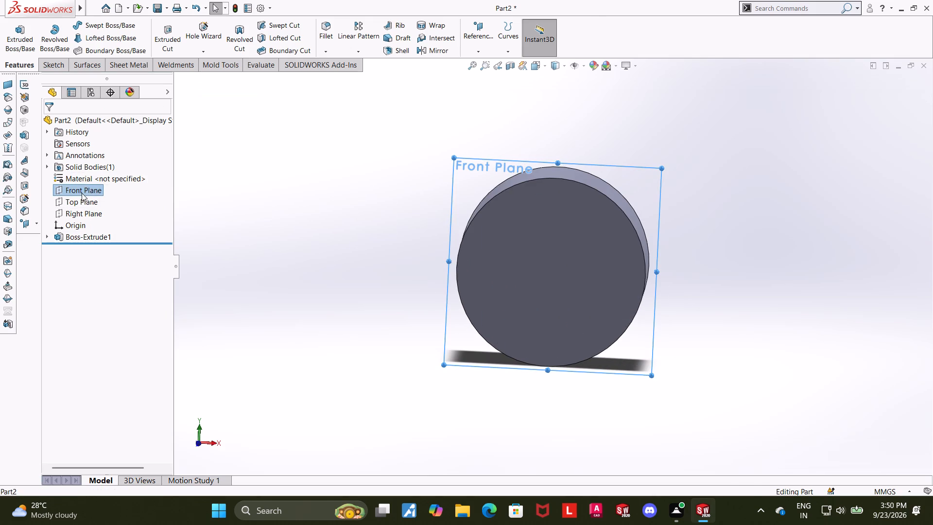
left_click(93, 175)
left_click(93, 251)
left_click(113, 239)
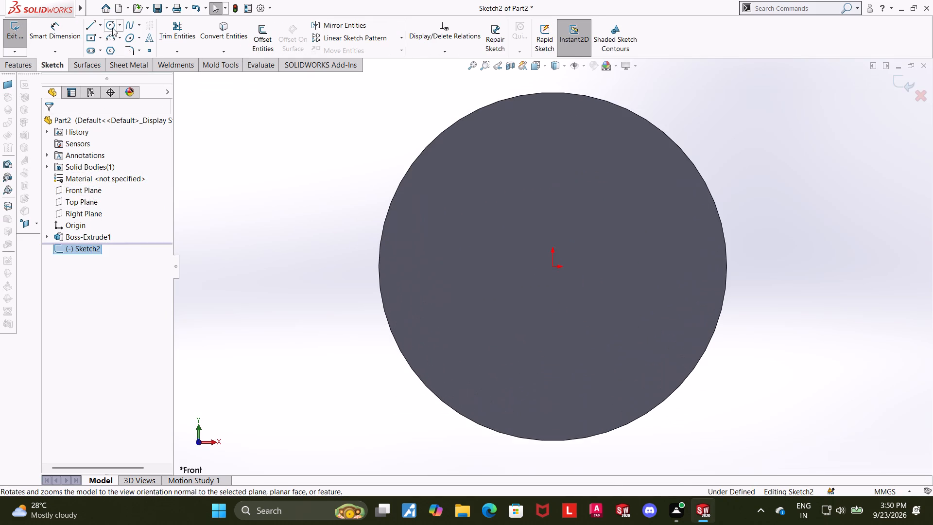
left_click(110, 25)
left_click(552, 266)
left_click(641, 159)
key("Escape")
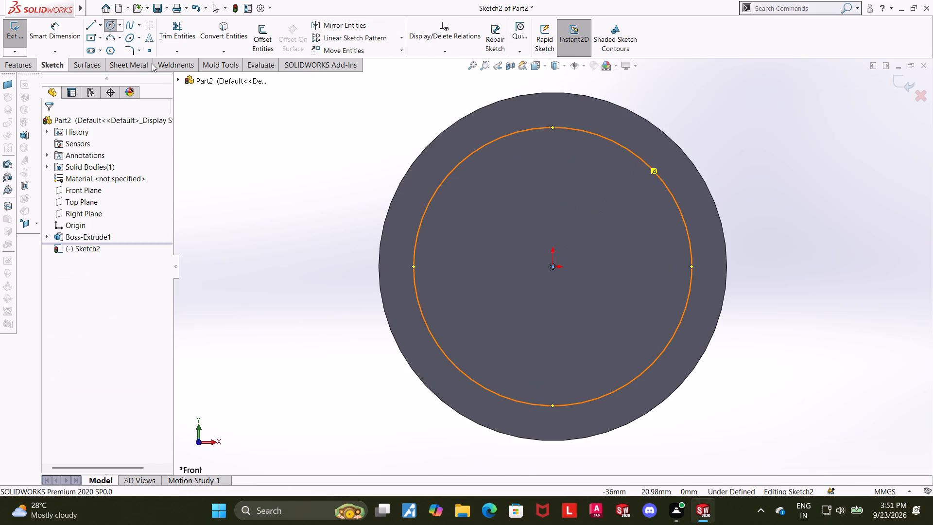
Dimension the inner circle's diameter to 32 mm and finish the sketch.
left_click(54, 39)
left_click(474, 151)
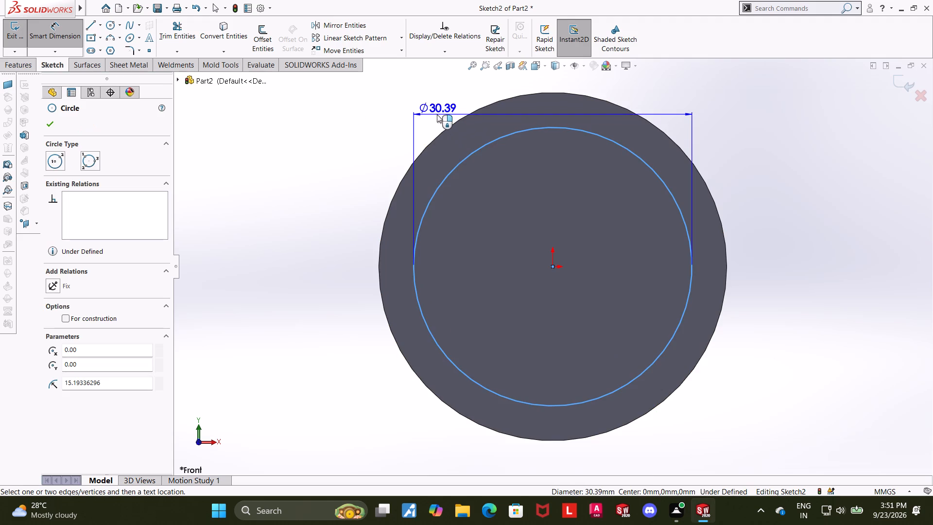
left_click(436, 113)
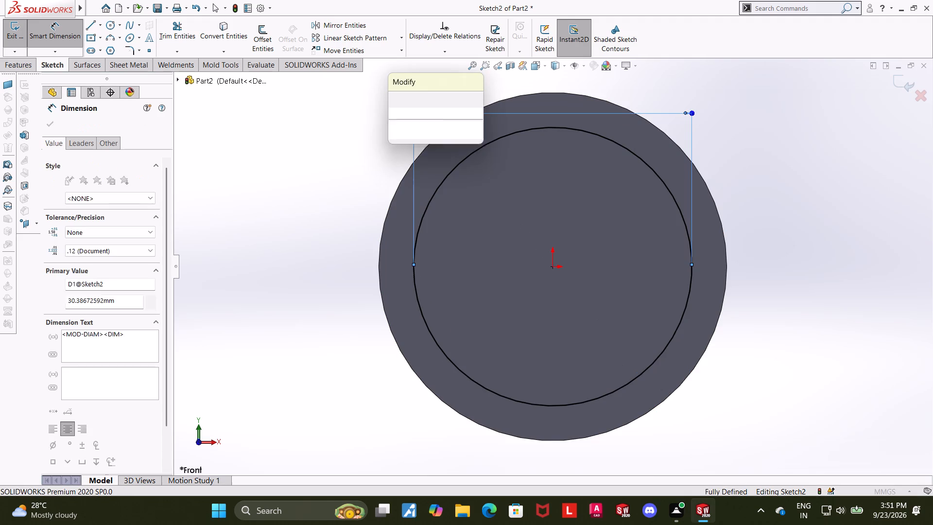
type("32")
key("Return")
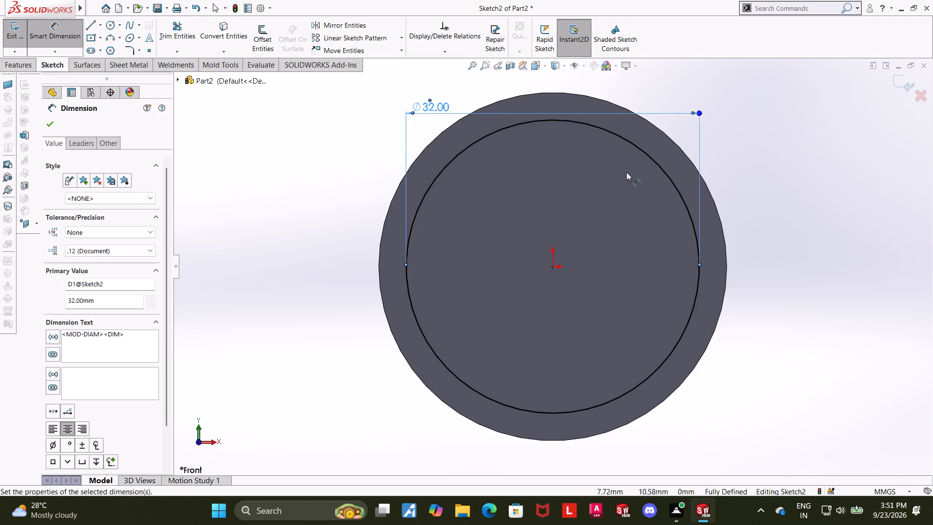
scroll(932, 215, "up", 2)
middle_click_drag(876, 206, 860, 210)
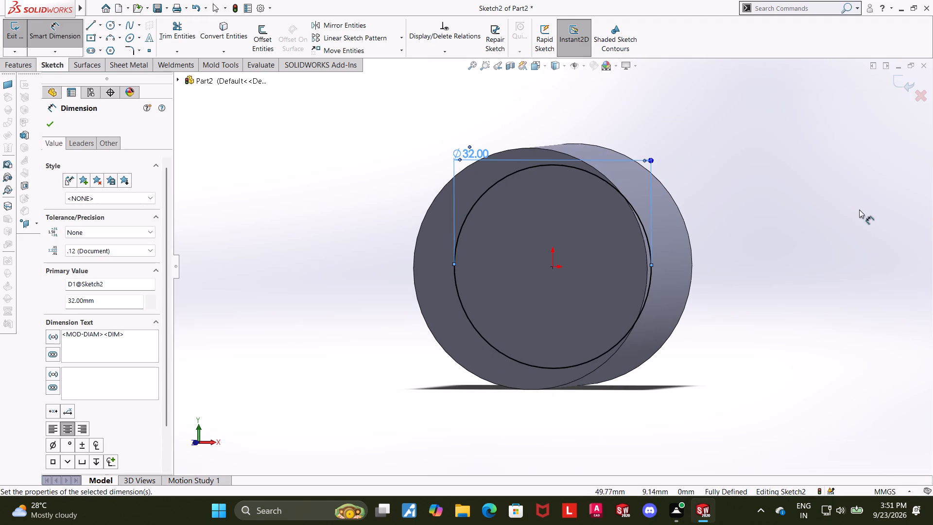
left_click(895, 82)
Extrude the 32 mm circle as a boss, Mid Plane, to a depth of 35 mm, merged with the cylinder.
middle_click_drag(756, 136, 716, 144)
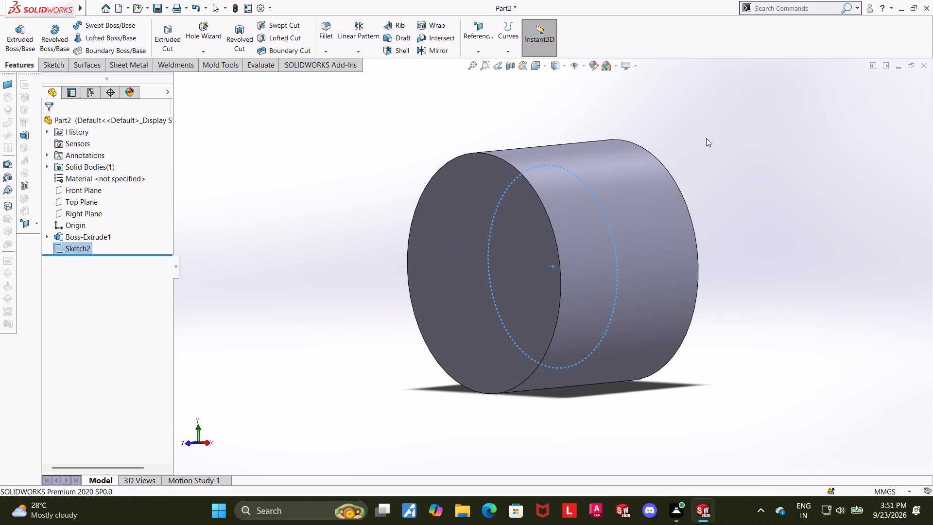
left_click(17, 29)
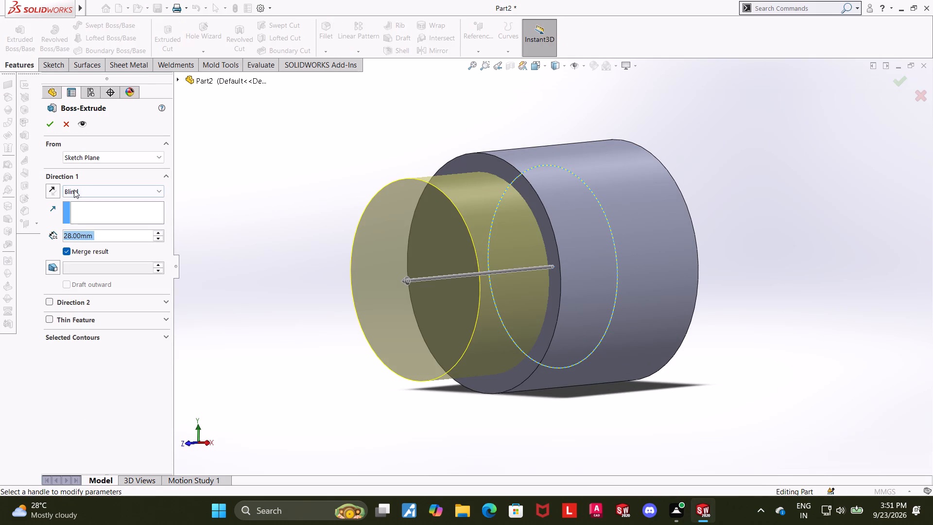
left_click(74, 190)
left_click(91, 248)
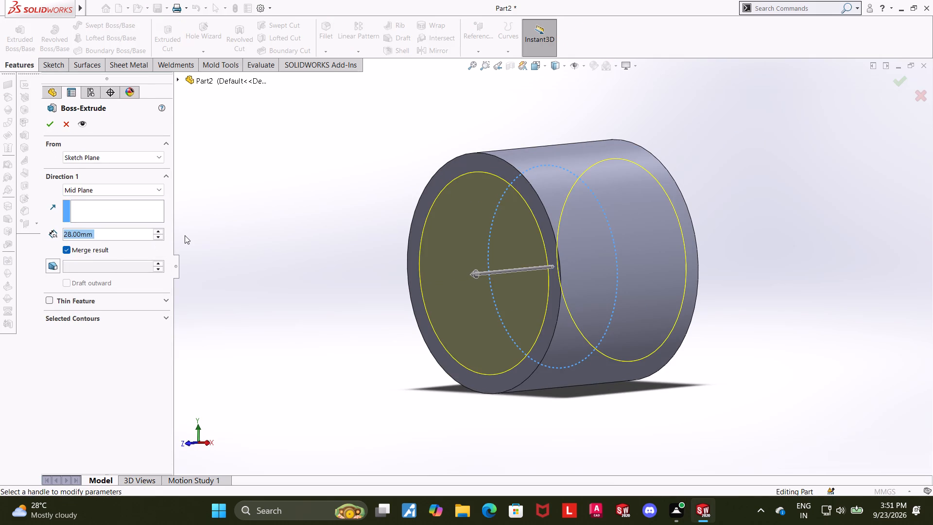
type("35")
key("Return")
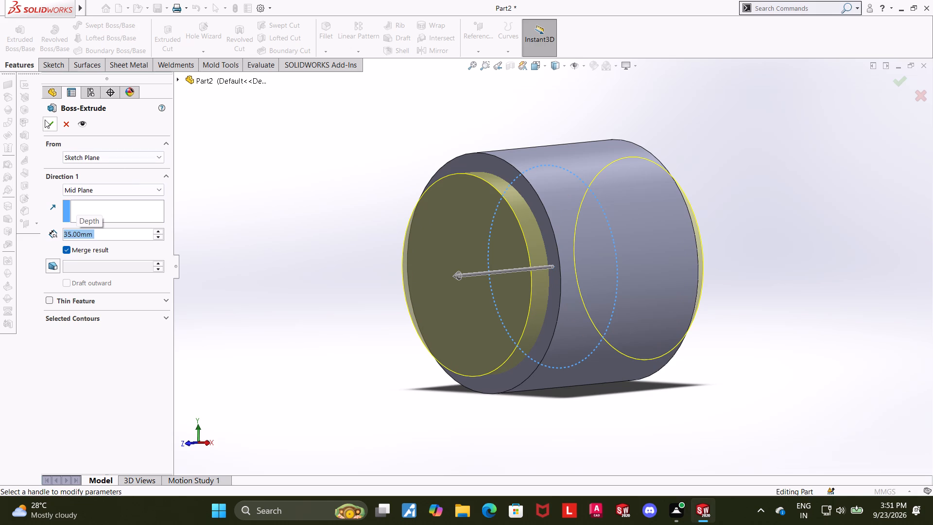
left_click(48, 123)
left_click(300, 224)
middle_click(260, 219)
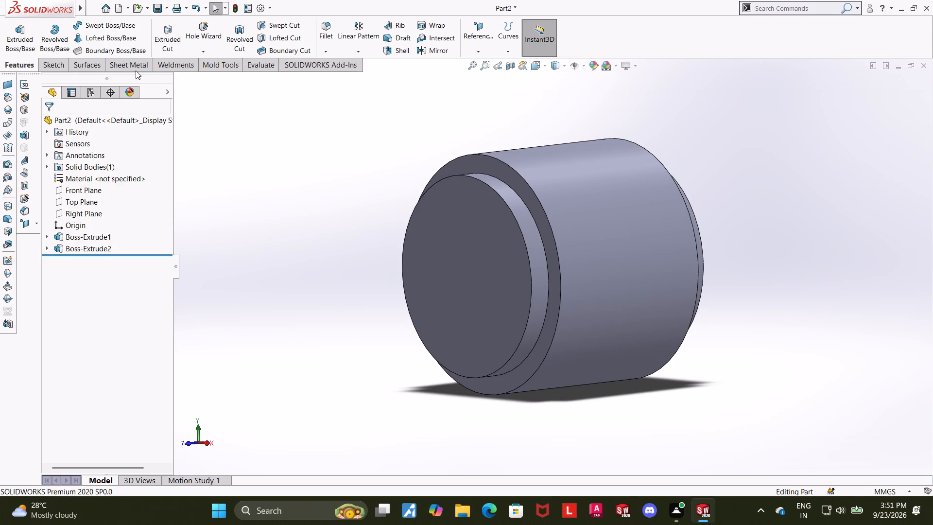
Fillet the two inner step edges, where the 32 mm ends meet the 38 mm cylinder, with a 3 mm radius.
left_click(330, 24)
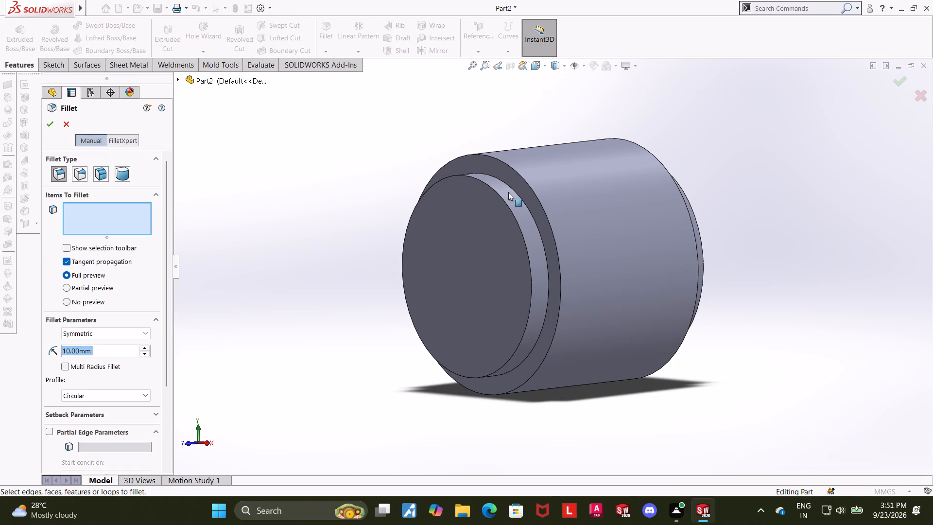
left_click(518, 193)
middle_click_drag(730, 186, 672, 239)
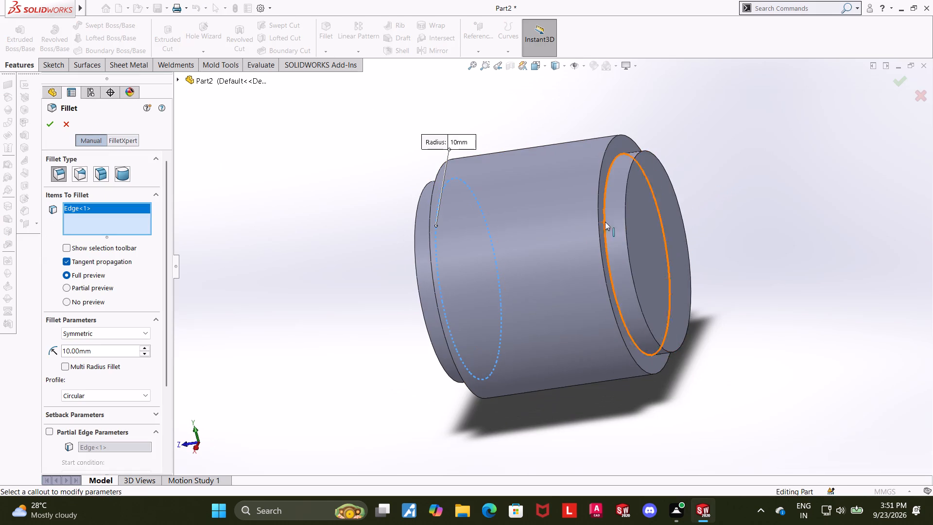
left_click(604, 220)
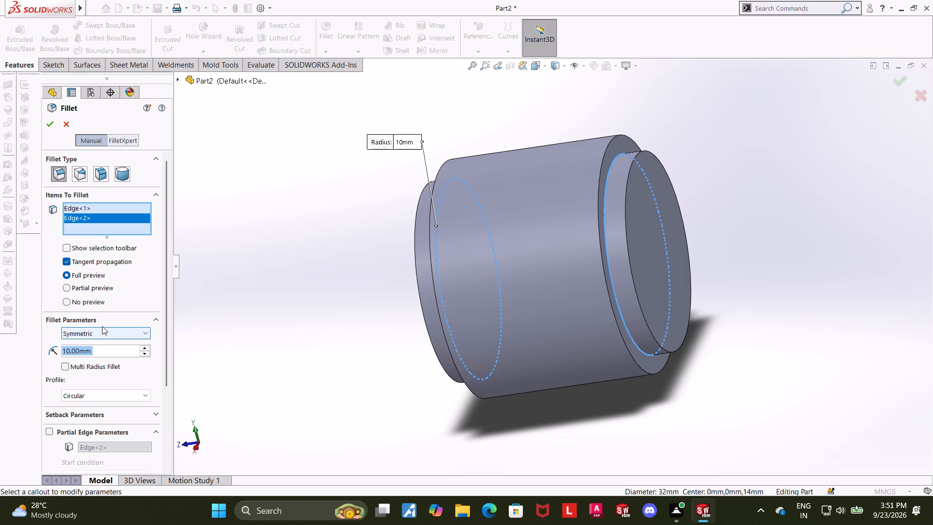
key("3")
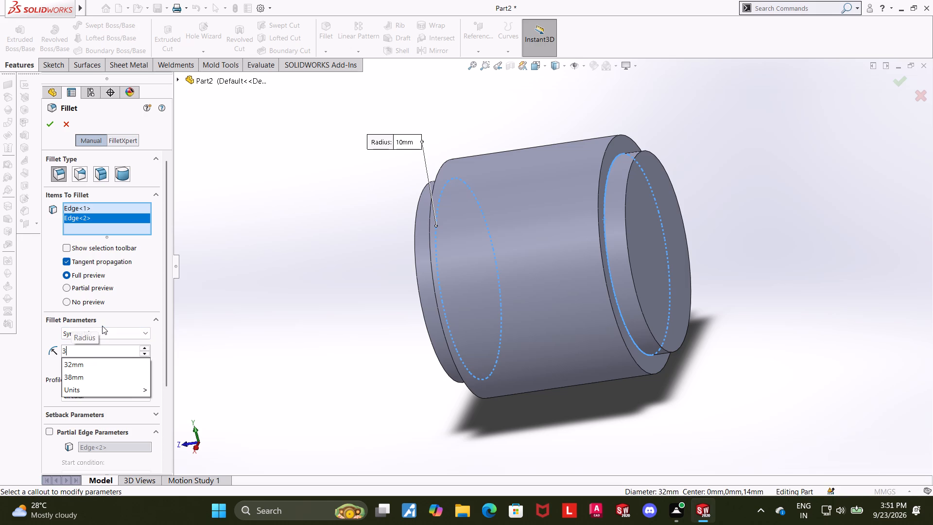
key("Return")
left_click(53, 126)
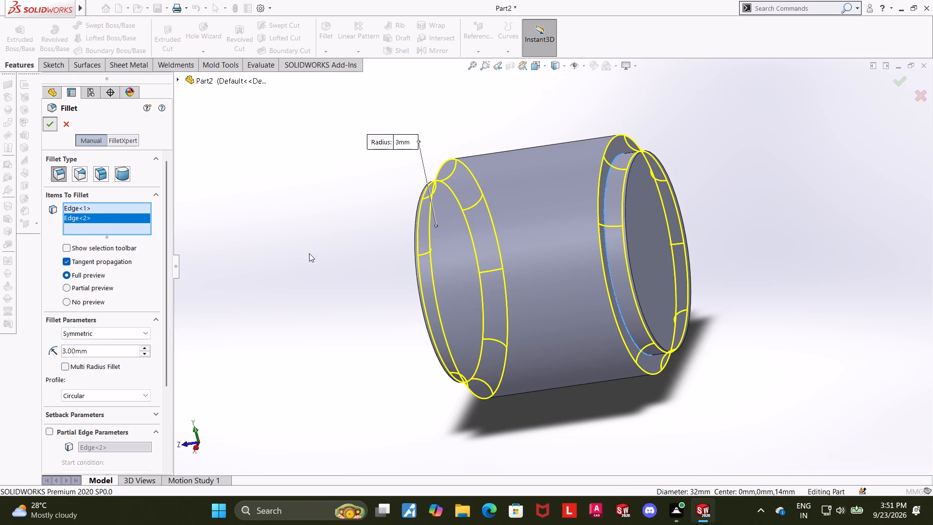
left_click(310, 253)
On the flat end face of the 32 mm step, sketch a circle centred on the origin, inside the face's outline.
scroll(280, 261, "up", 1)
middle_click_drag(283, 260, 319, 245)
middle_click_drag(317, 244, 304, 205)
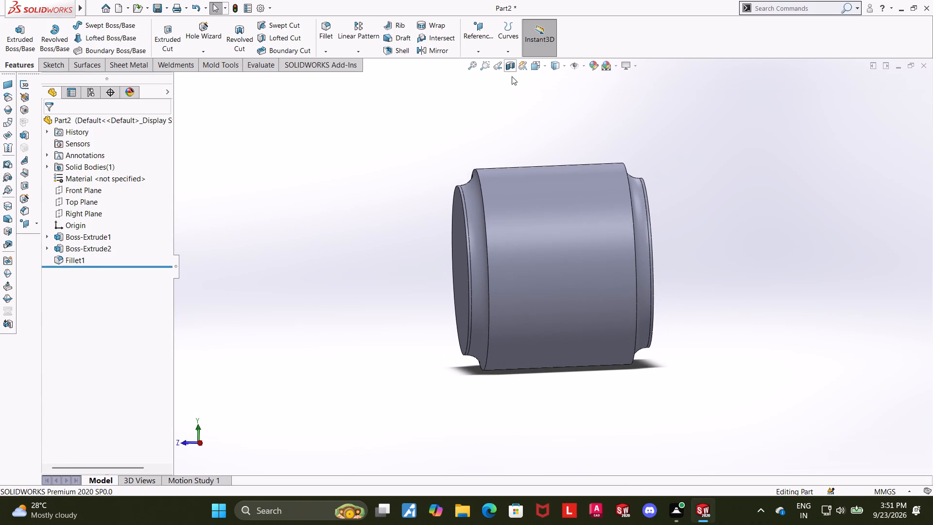
left_click(535, 66)
left_click(468, 265)
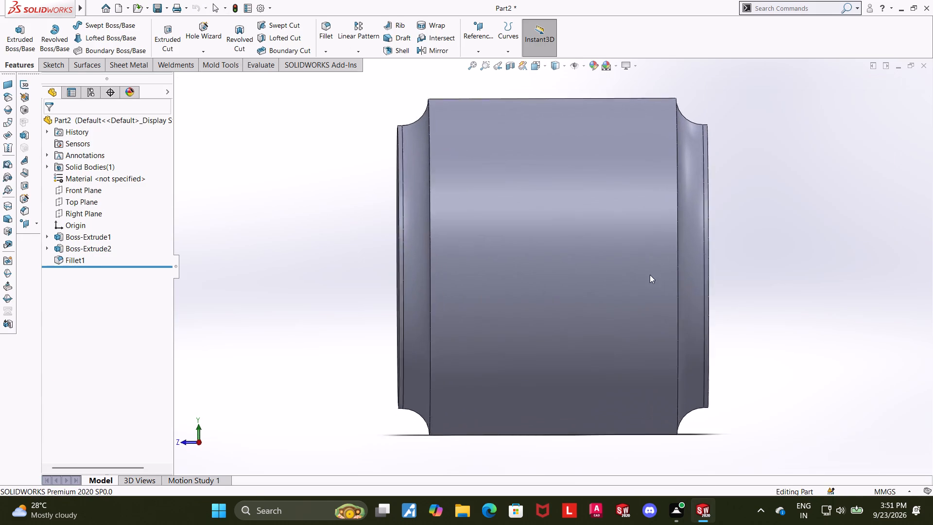
scroll(838, 277, "up", 1)
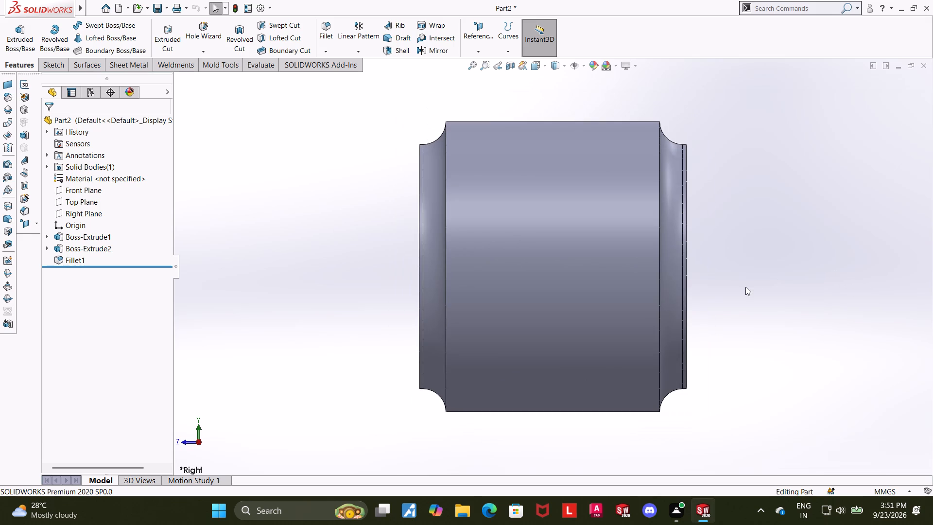
scroll(745, 287, "up", 1)
middle_click_drag(751, 287, 865, 308)
left_click(592, 264)
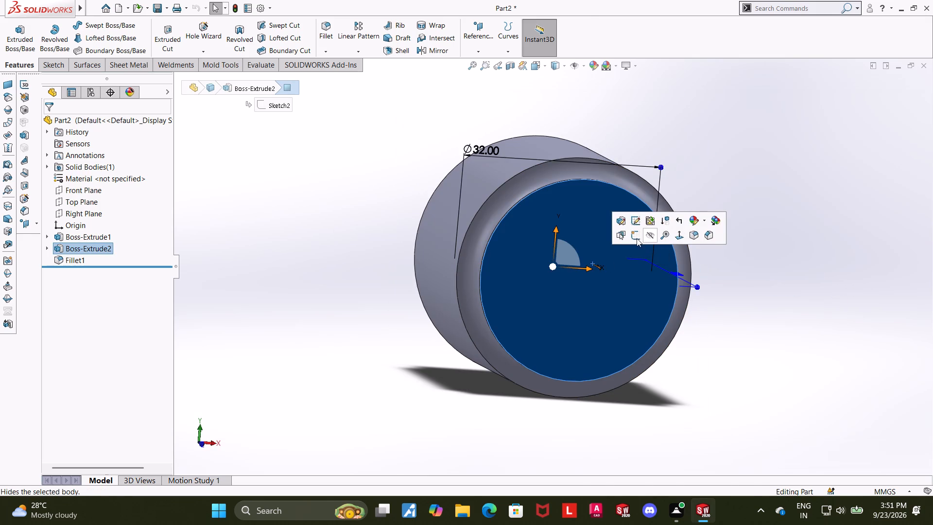
left_click(634, 238)
left_click(86, 278)
left_click(93, 271)
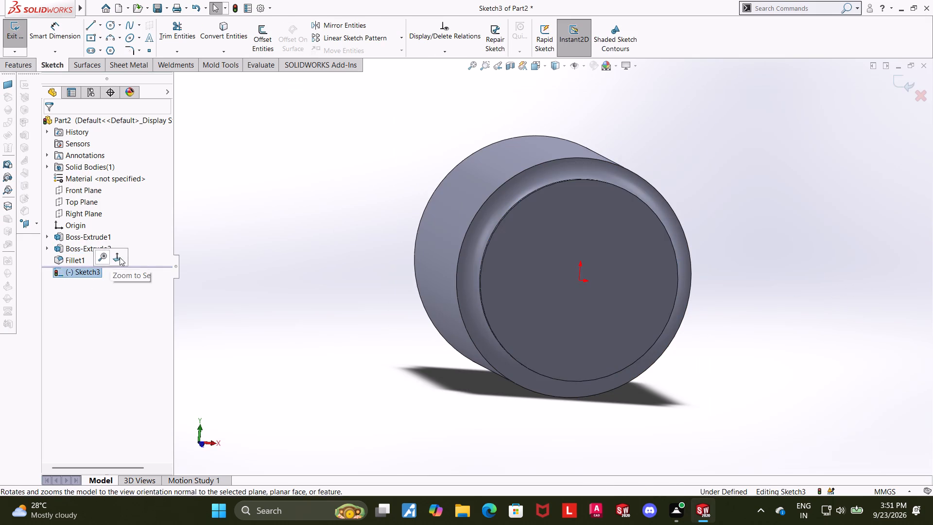
left_click(119, 257)
left_click(103, 35)
left_click(110, 26)
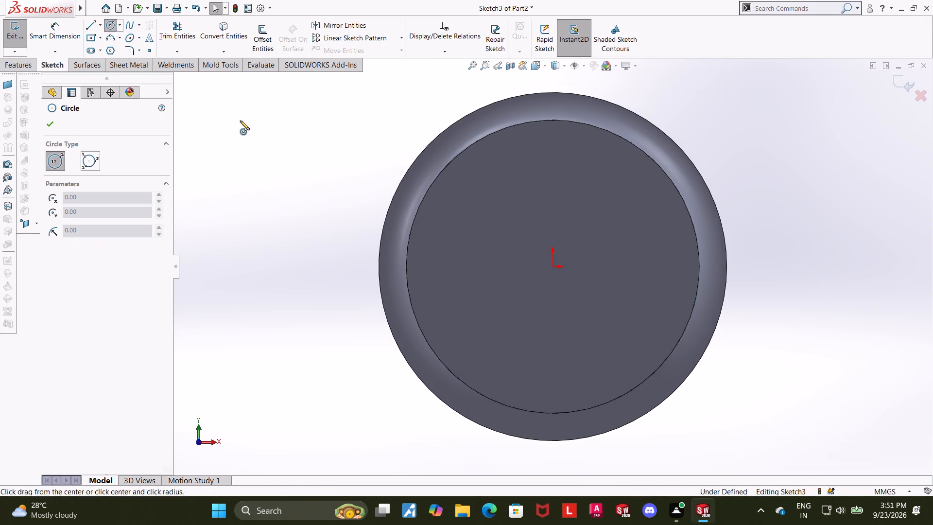
left_click(553, 265)
left_click(630, 193)
key("Escape")
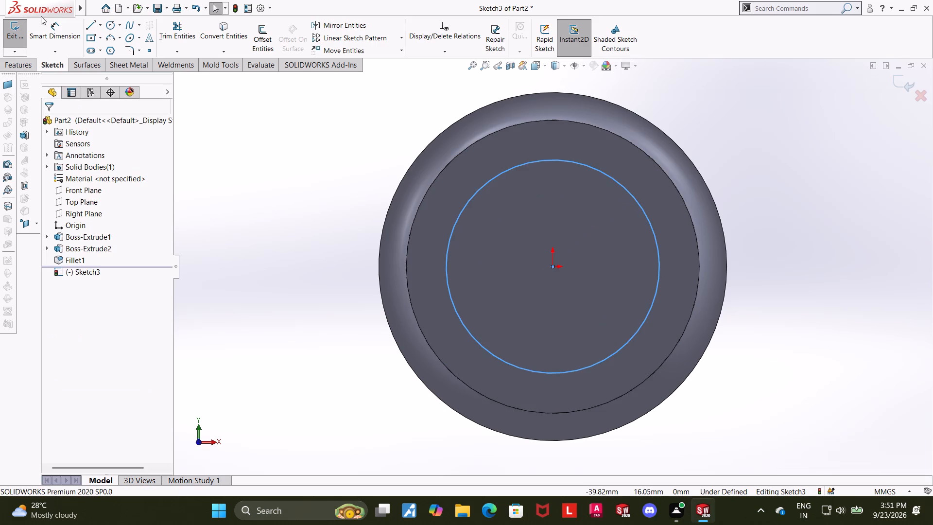
Dimension the new circle's diameter to 16 mm and finish the sketch.
left_click(50, 20)
left_click(543, 163)
left_click(328, 140)
type("16")
key("Return")
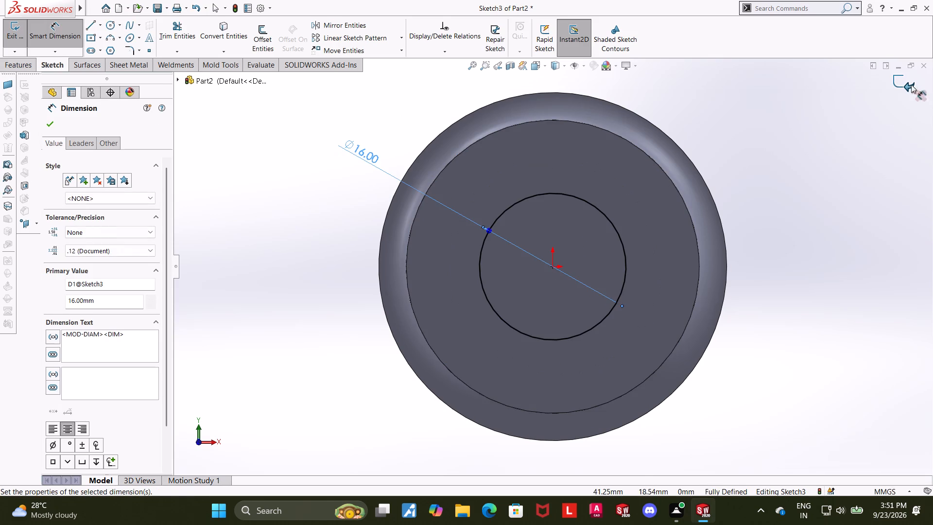
left_click(902, 83)
Cut-extrude the 16 mm circle through the cylinder, Blind, to a depth of 35 mm.
middle_click_drag(790, 213, 750, 220)
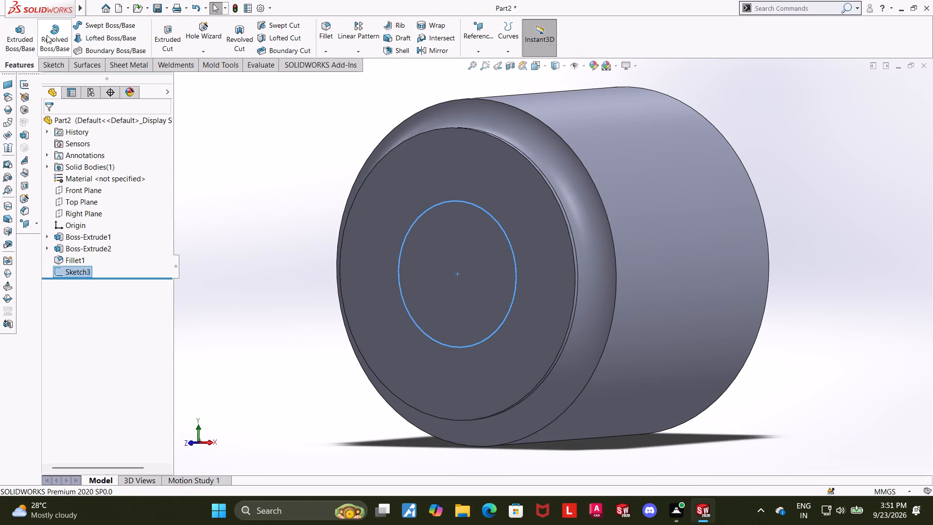
left_click(178, 30)
scroll(212, 152, "up", 3)
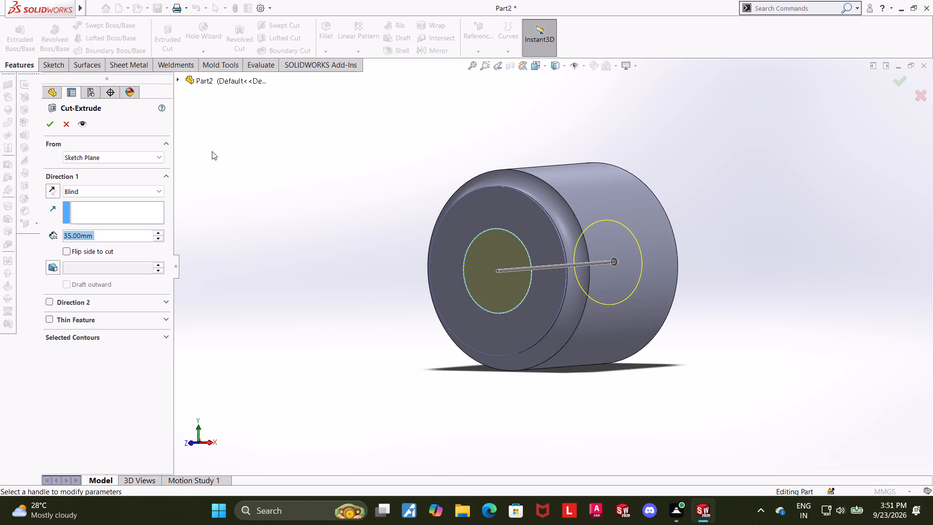
double_click(52, 115)
left_click(51, 123)
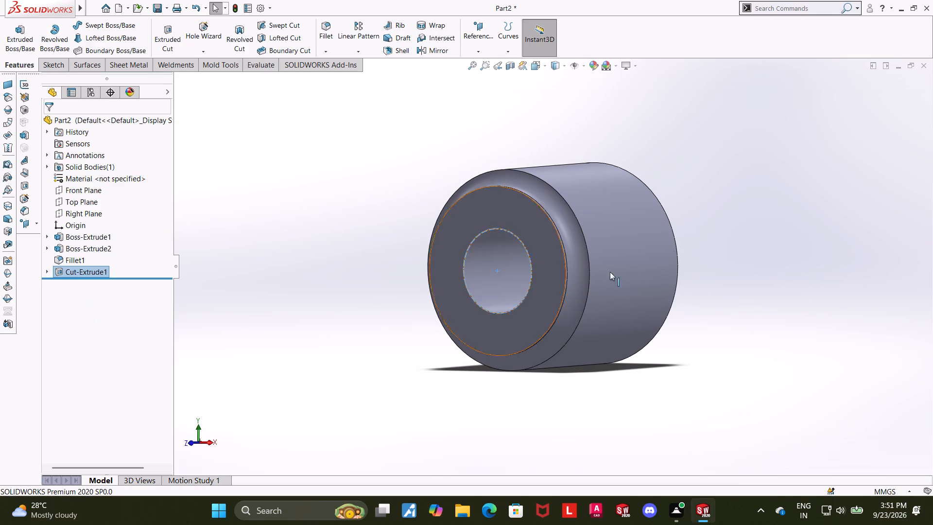
left_click(728, 262)
Save the part in Downloads under the name "Roller governer".
middle_click_drag(723, 248, 710, 235)
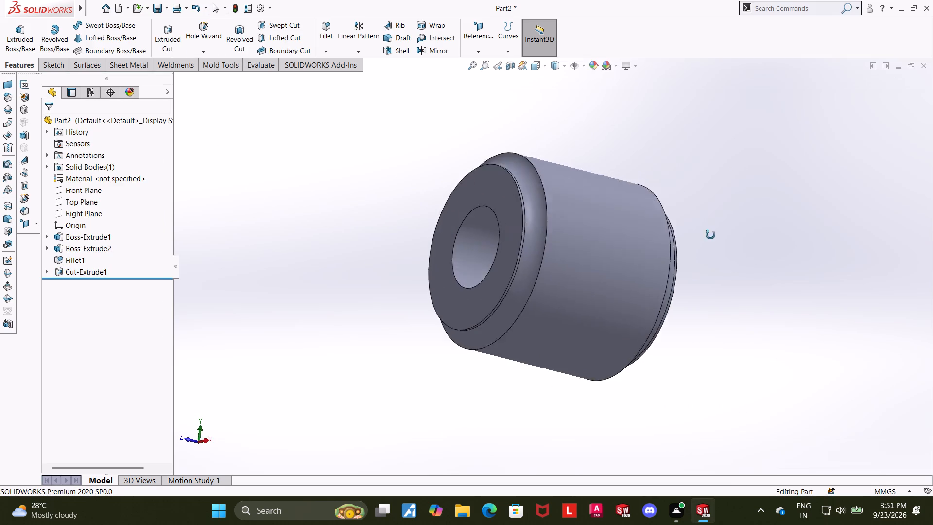
middle_click_drag(710, 235, 714, 266)
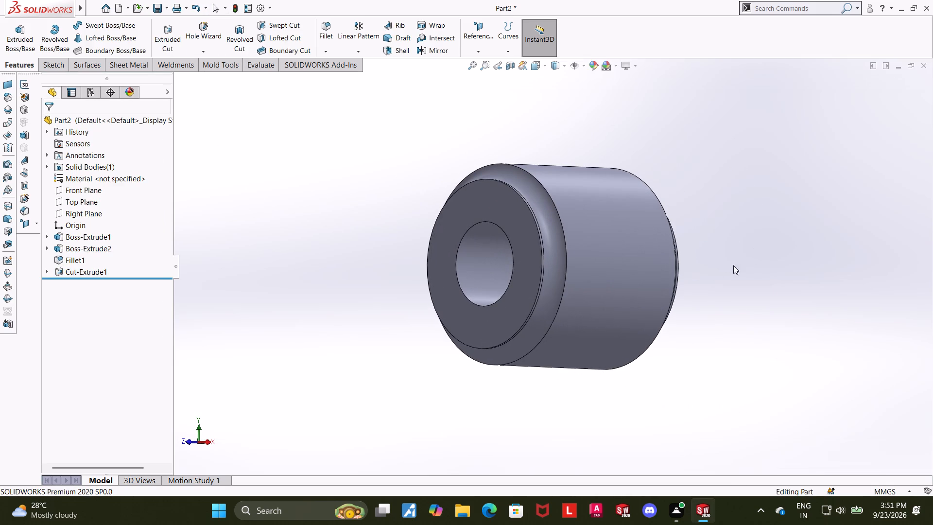
middle_click(707, 274)
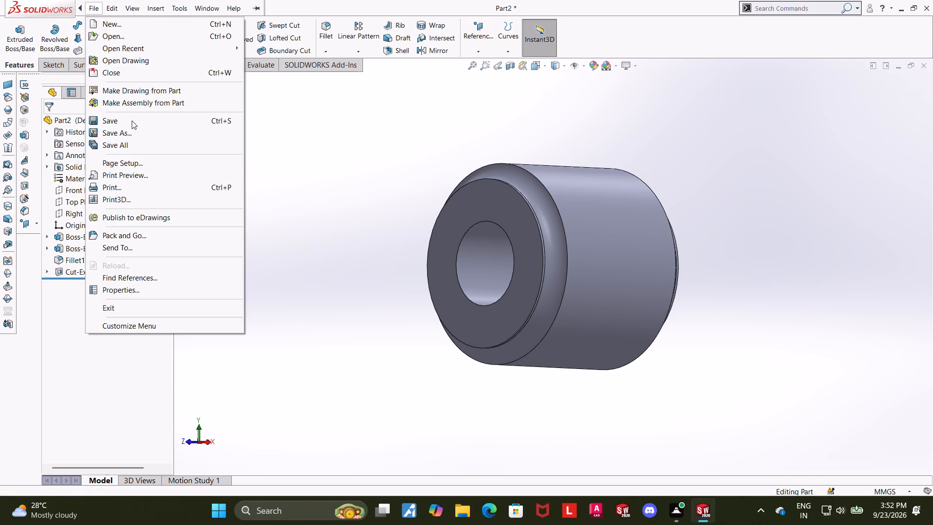
left_click(132, 131)
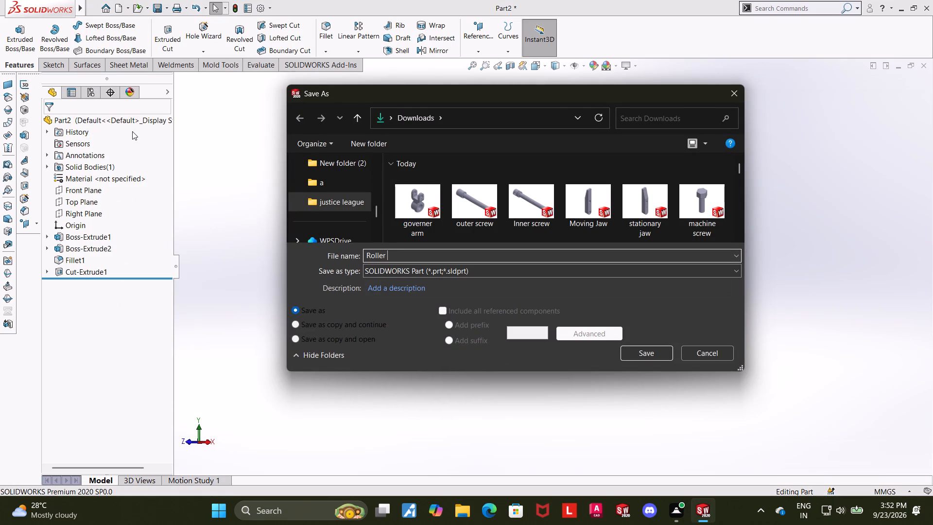
type("governer")
key("space")
left_click(667, 354)
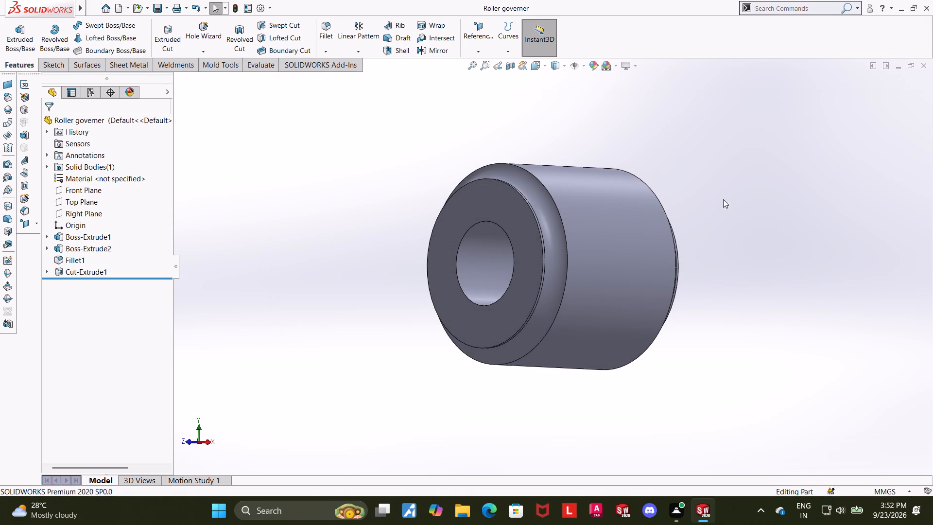
Create a new part document.
scroll(721, 199, "down", 1)
middle_click_drag(716, 200, 724, 235)
scroll(723, 235, "up", 5)
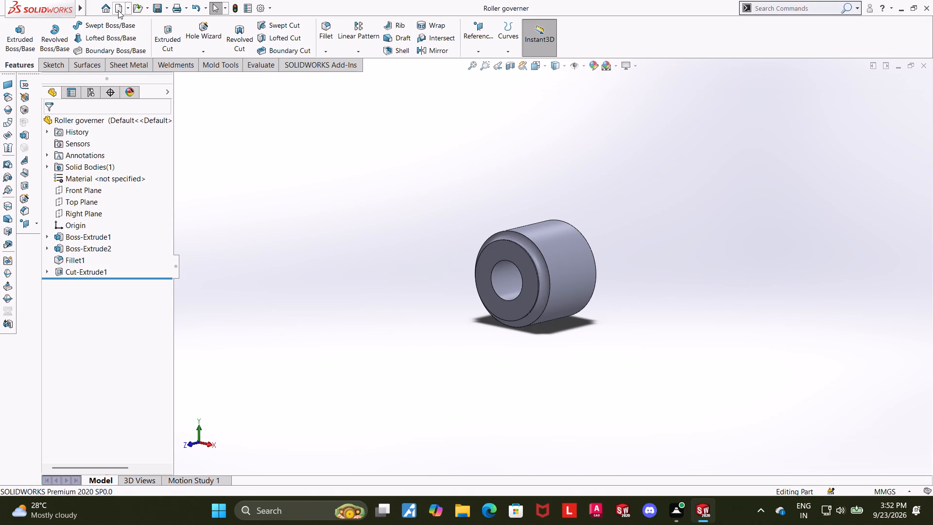
left_click(117, 7)
double_click(250, 232)
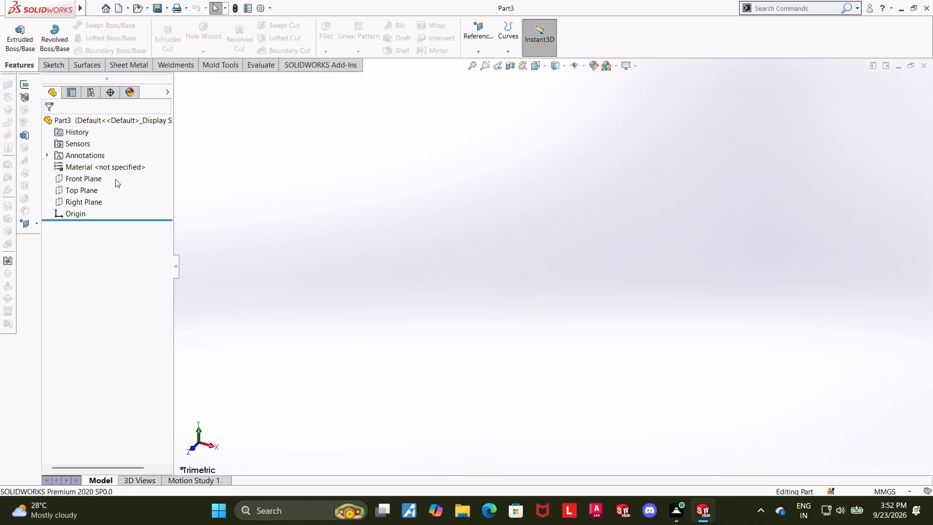
On the Front Plane, sketch a horizontal centreline about 110 mm long, running from the origin in the negative X direction.
left_click(79, 173)
left_click(90, 156)
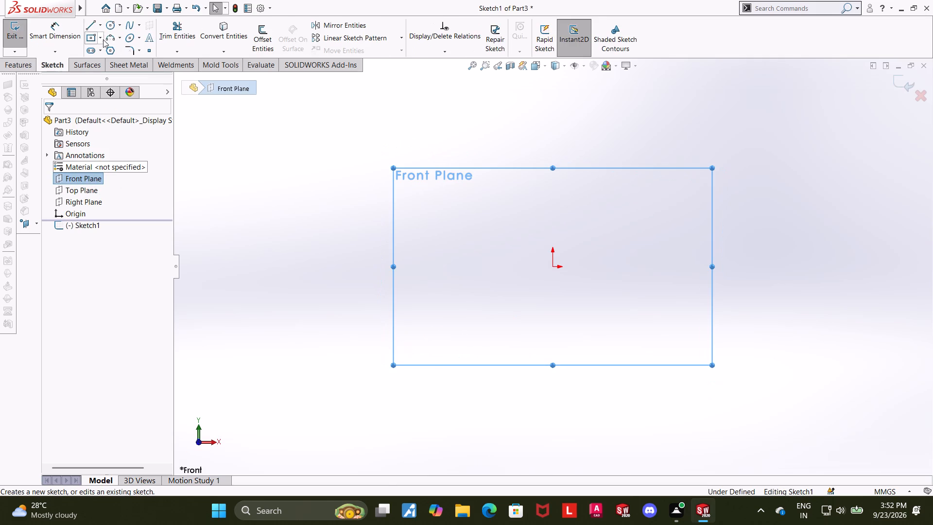
left_click(99, 29)
left_click(100, 50)
left_click(553, 267)
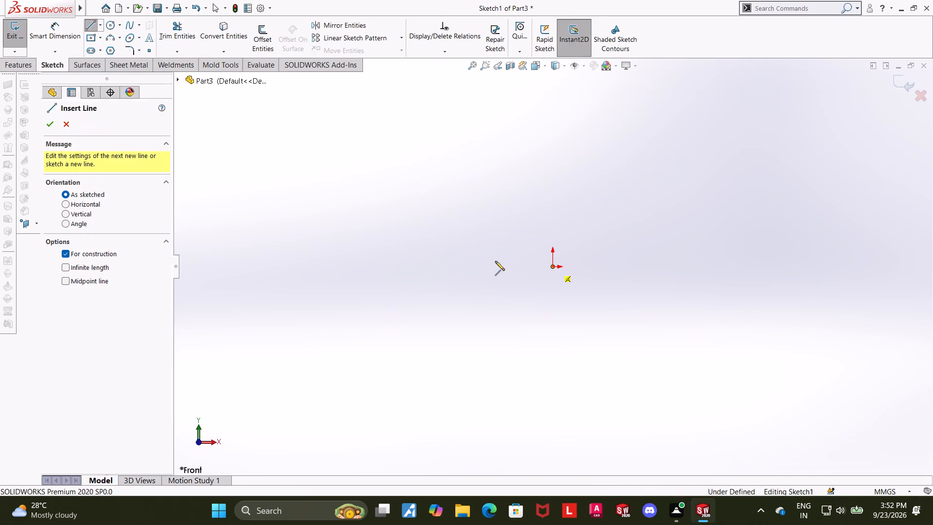
left_click(355, 265)
key("Escape")
key("Escape")
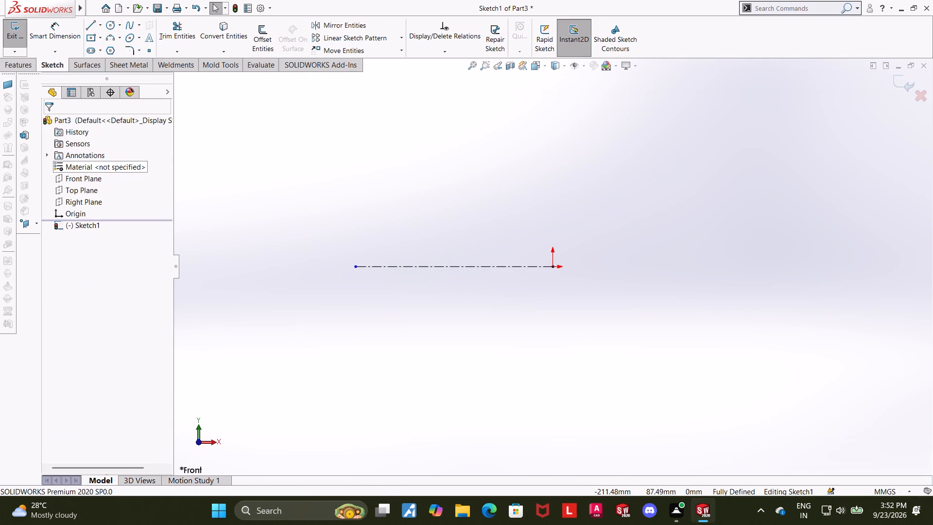
Sketch a closed profile above the centreline, about 110 mm wide, with vertical sides about 19 mm long and both lower corners angled.
left_click(89, 28)
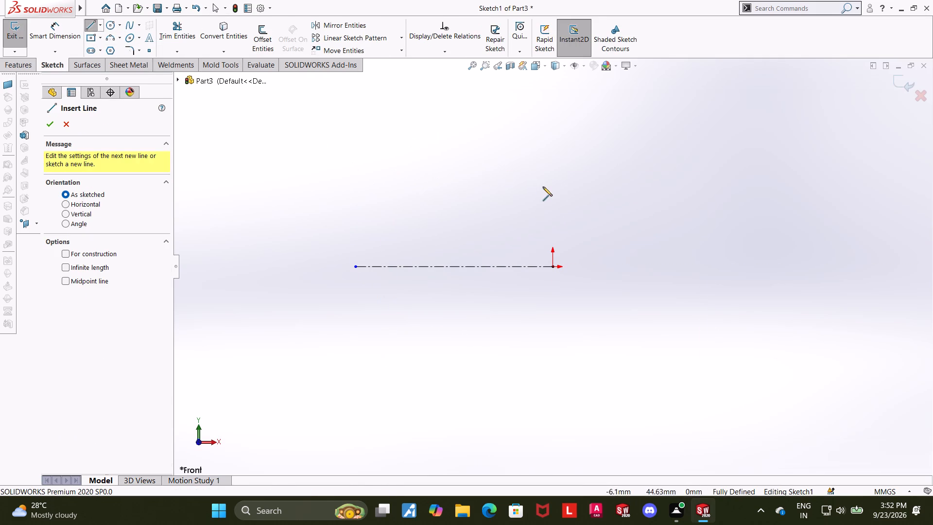
left_click(553, 215)
left_click(529, 236)
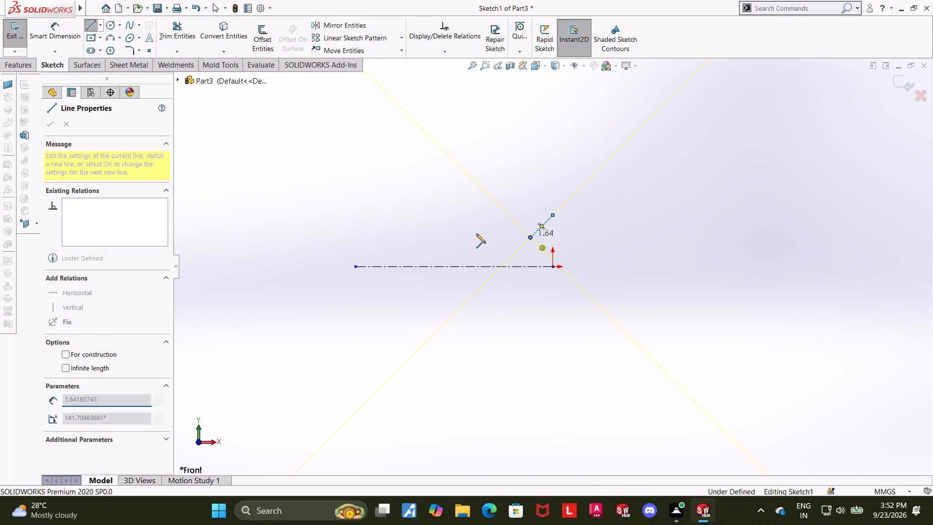
left_click(378, 238)
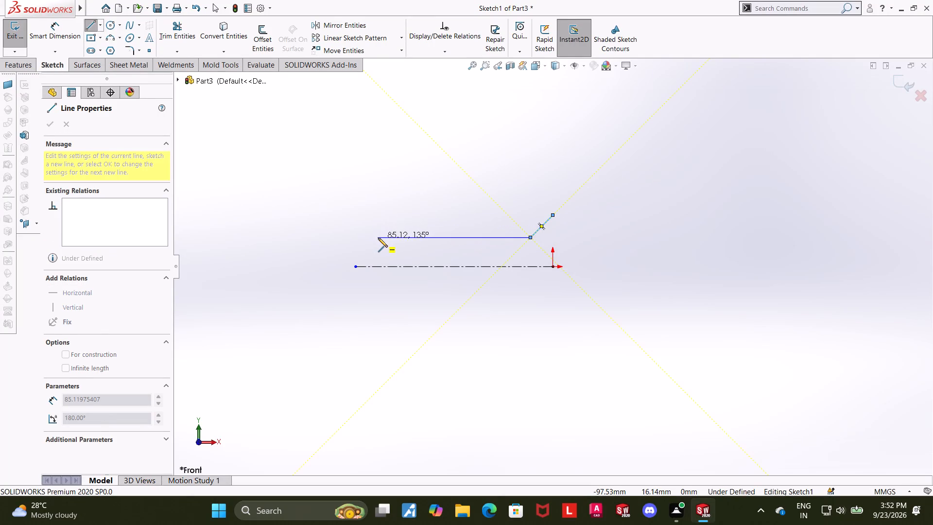
left_click(353, 218)
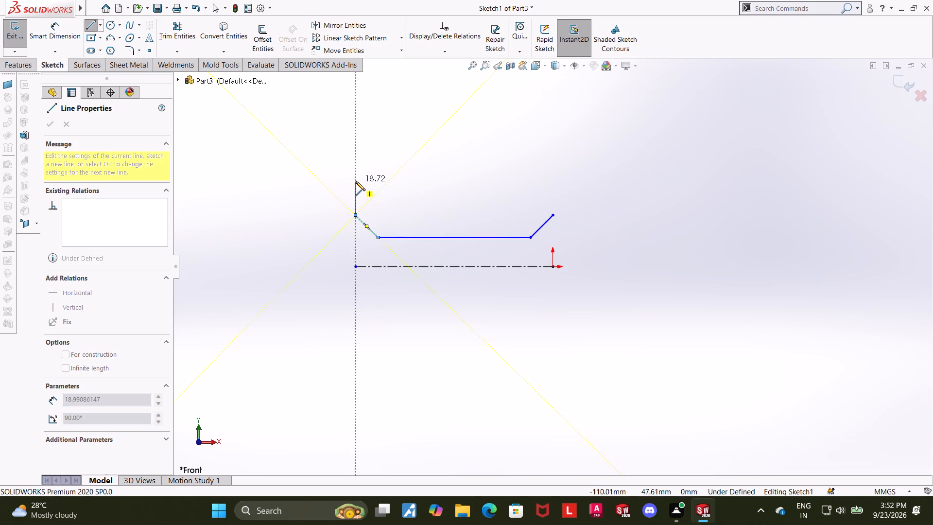
left_click(356, 181)
left_click(552, 181)
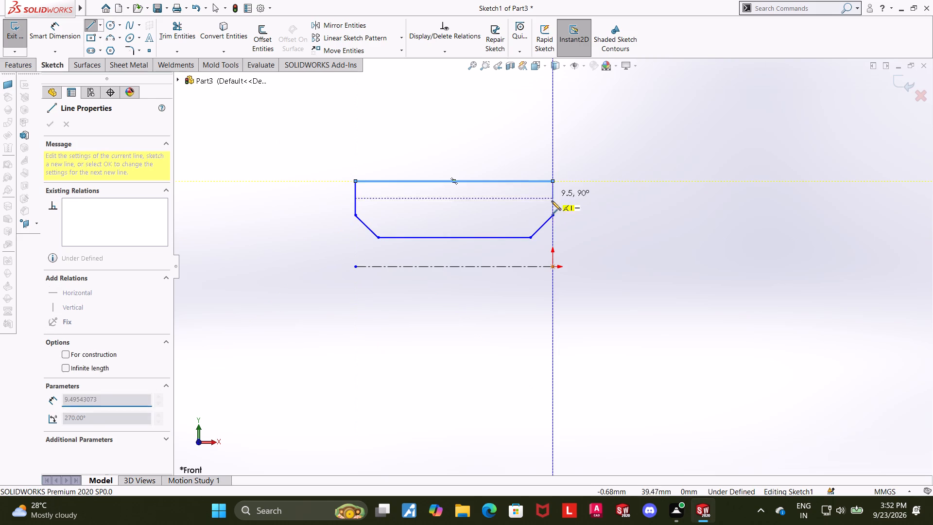
left_click(552, 213)
key("Escape")
key("Escape")
key("Escape")
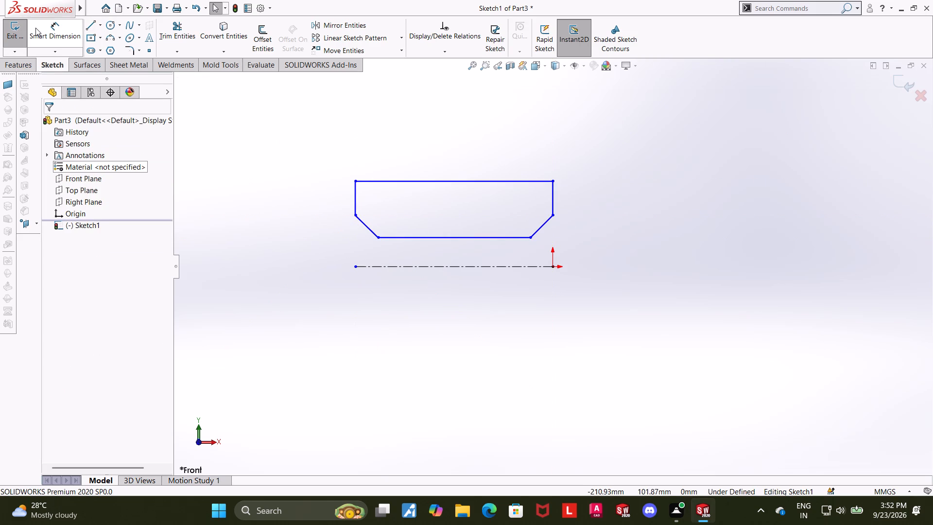
Dimension the distance between the profile's two vertical sides as 42 mm.
left_click(35, 28)
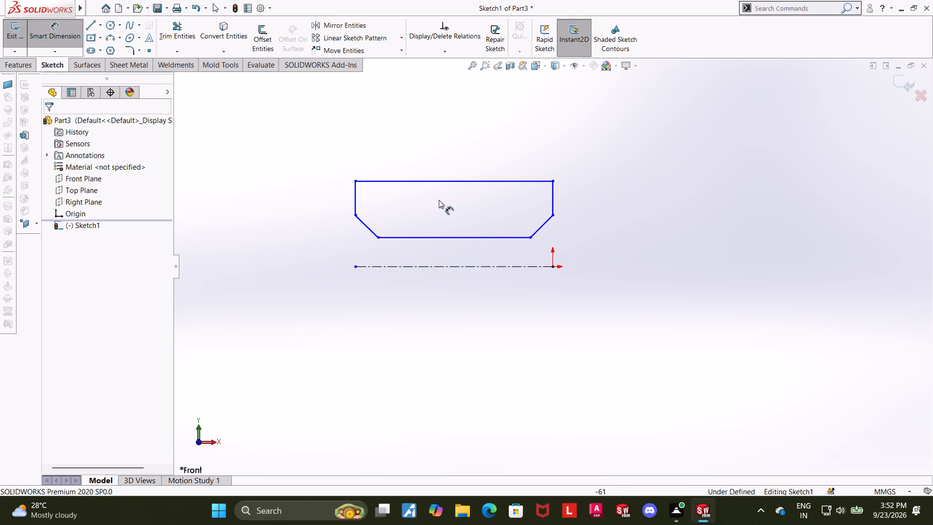
left_click(354, 195)
left_click(553, 195)
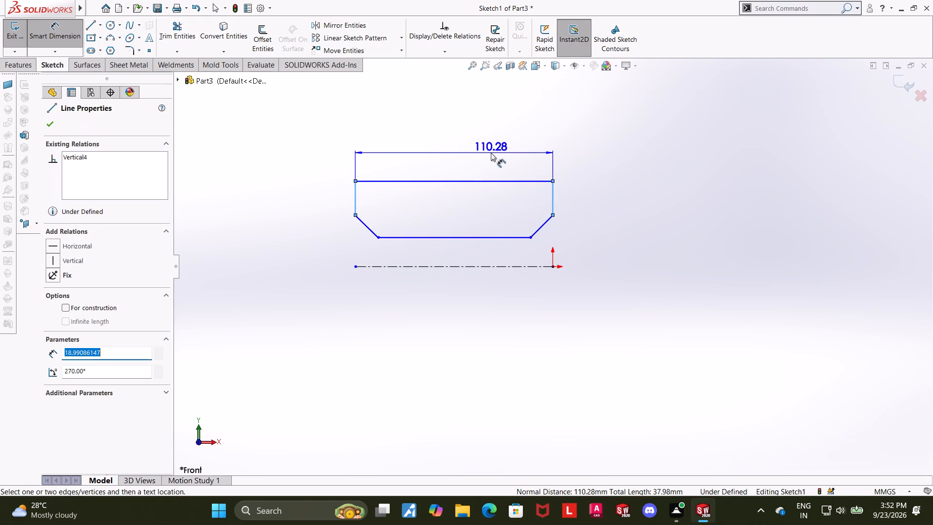
left_click(491, 153)
type("42")
key("Return")
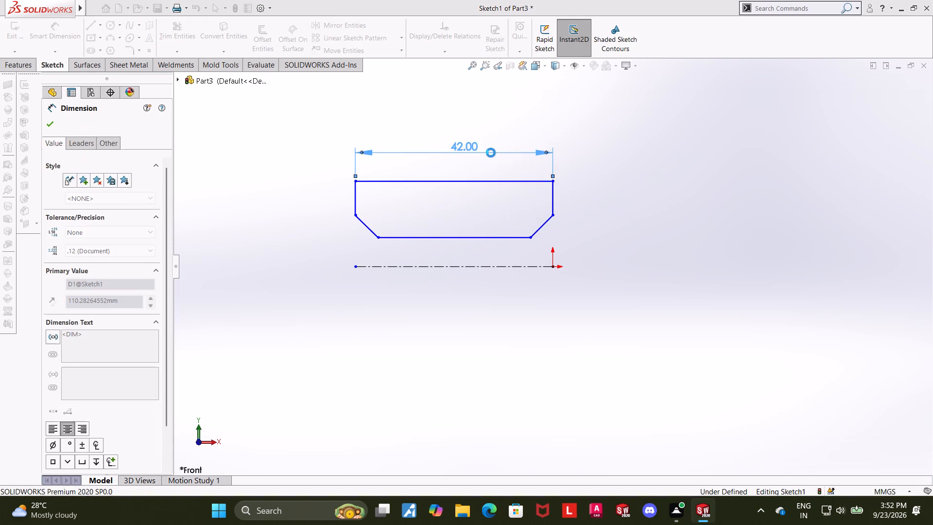
key("Escape")
key("Escape")
Sketch a horizontal centreline about 14 mm long in the positive X direction from the bottom edge's endpoint nearest the origin.
left_click(99, 25)
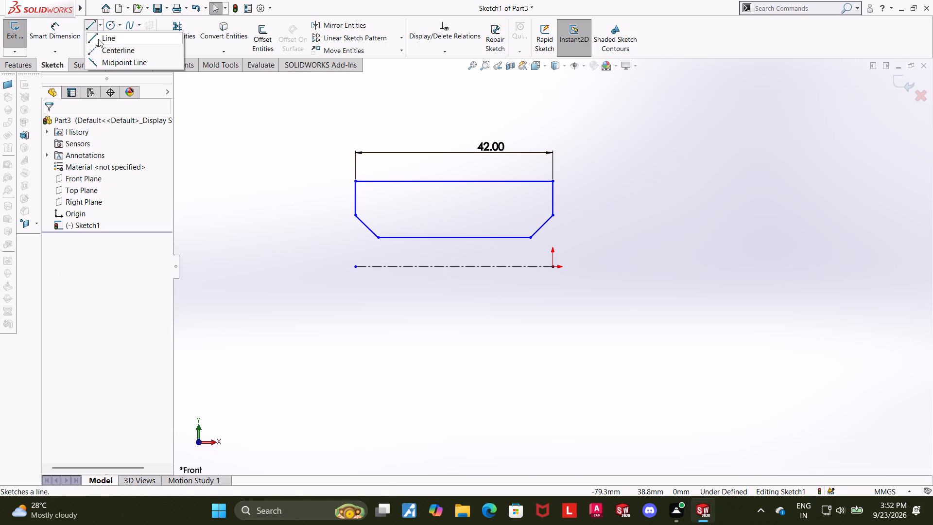
left_click(100, 48)
left_click(533, 238)
left_click(596, 236)
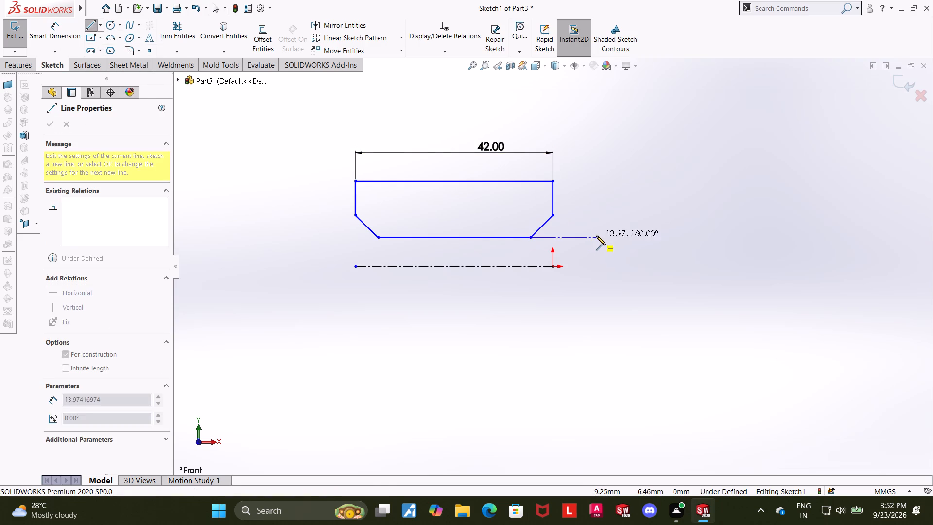
key("Escape")
key("Escape")
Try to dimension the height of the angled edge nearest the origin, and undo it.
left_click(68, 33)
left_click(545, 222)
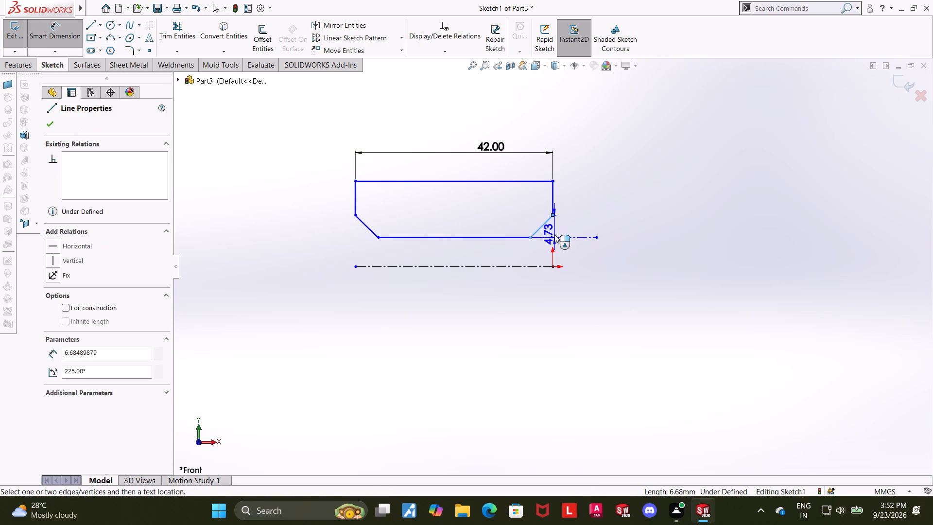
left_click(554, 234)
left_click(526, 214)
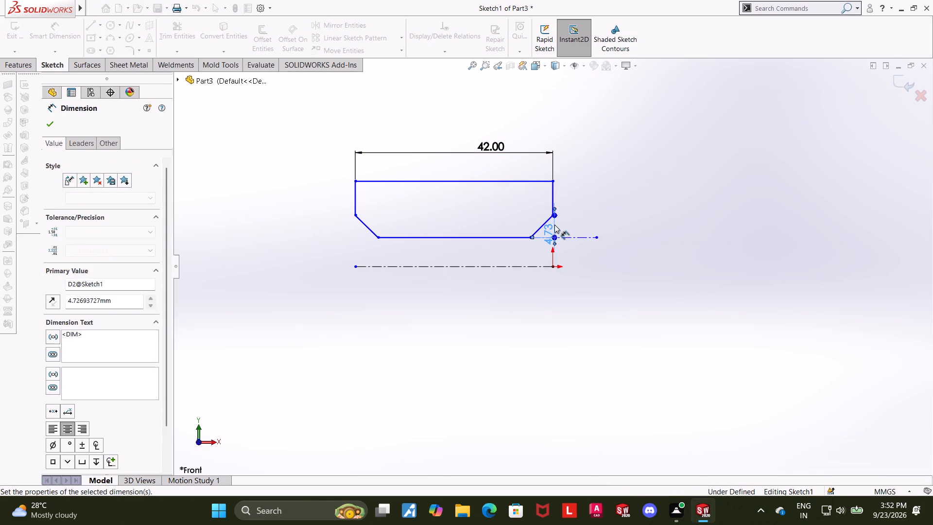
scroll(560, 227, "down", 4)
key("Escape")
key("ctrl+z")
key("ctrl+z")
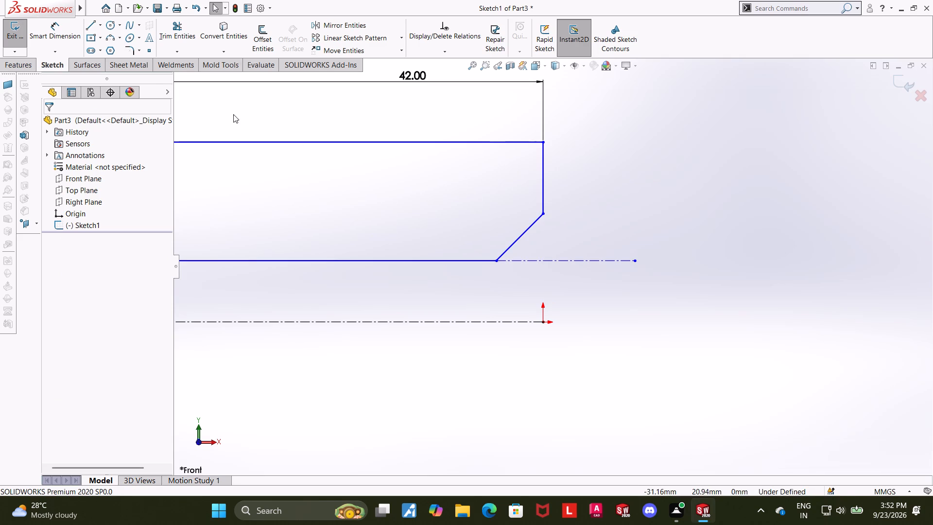
Add a 45° angle dimension between the short horizontal centreline and the angled edge nearest the origin.
left_click(60, 32)
left_click(577, 262)
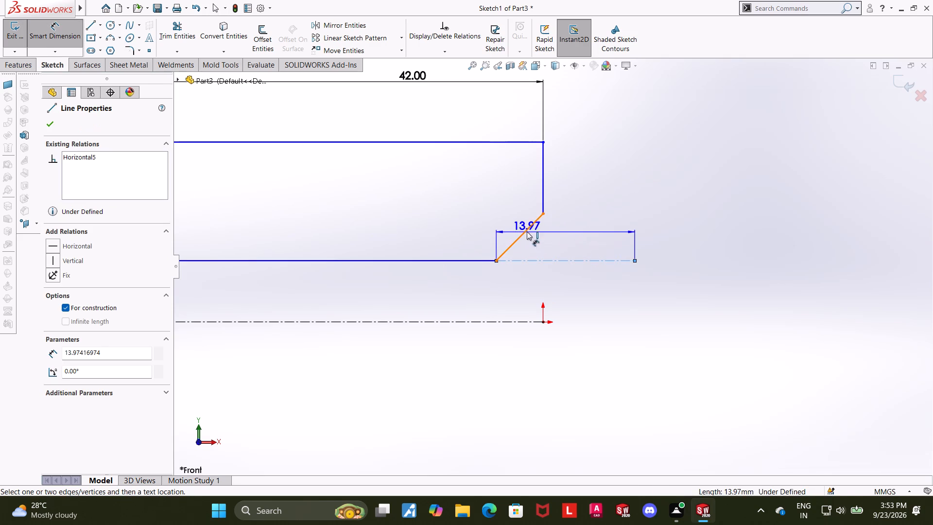
left_click(526, 231)
left_click(542, 240)
left_click(503, 228)
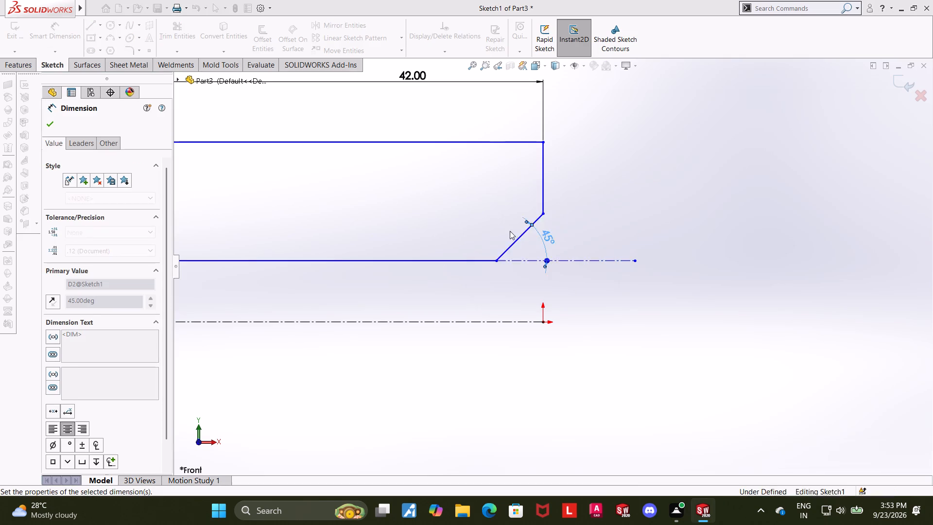
scroll(510, 231, "up", 3)
key("Escape")
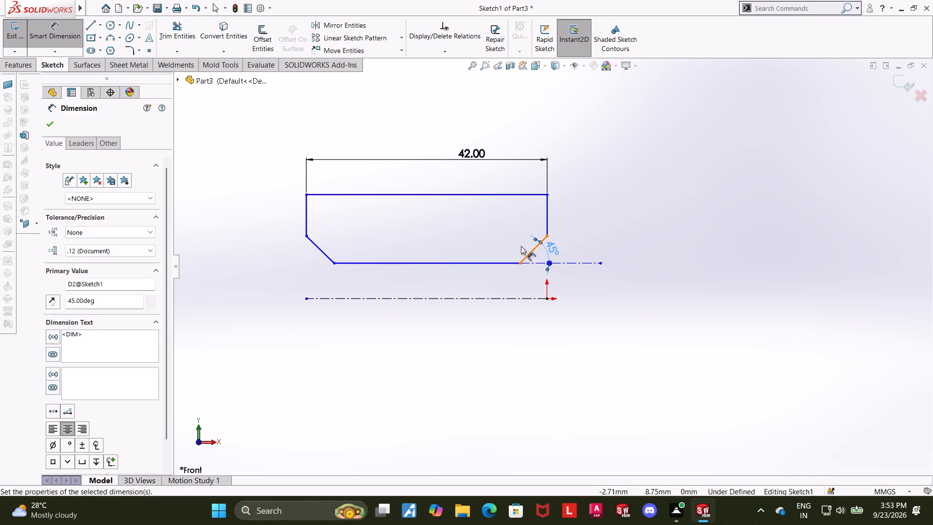
key("Escape")
key("Escape")
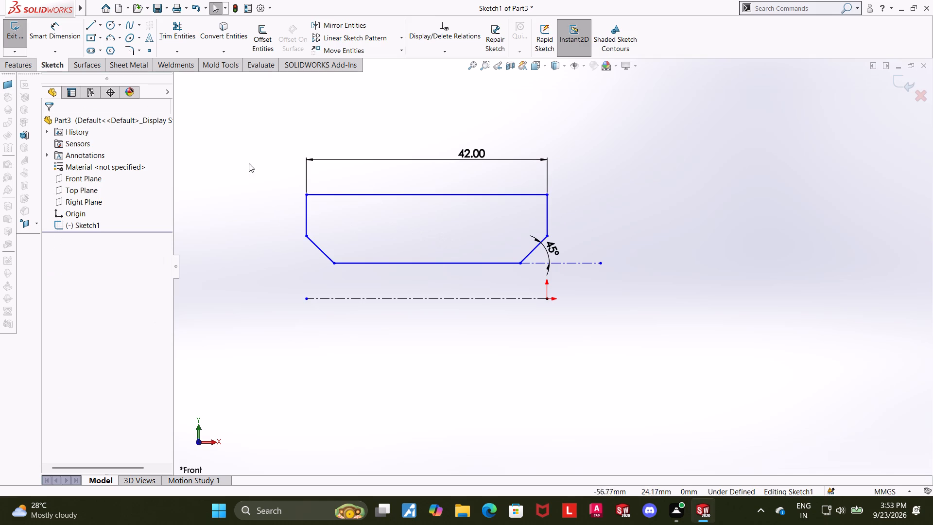
Add a Horizontal relation between the lower endpoints of the profile's two vertical sides.
left_click(546, 235)
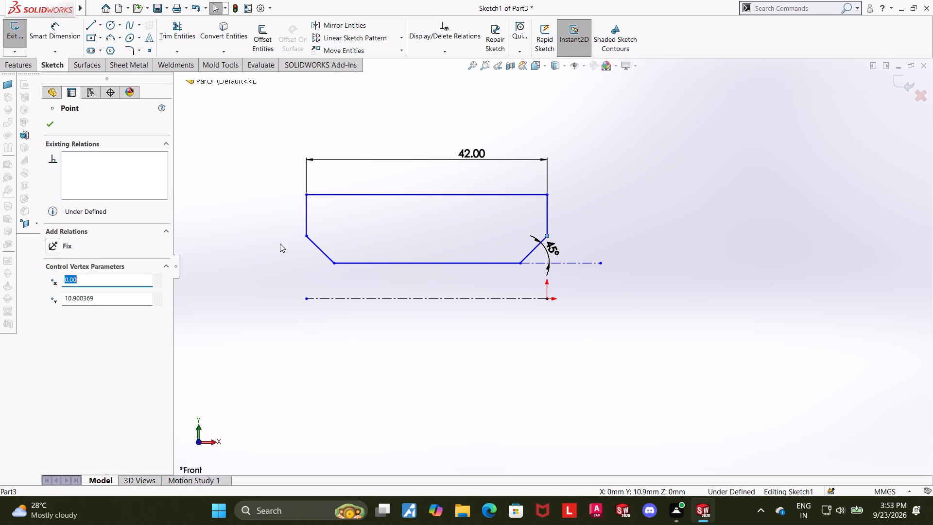
left_click(308, 235, "ctrl")
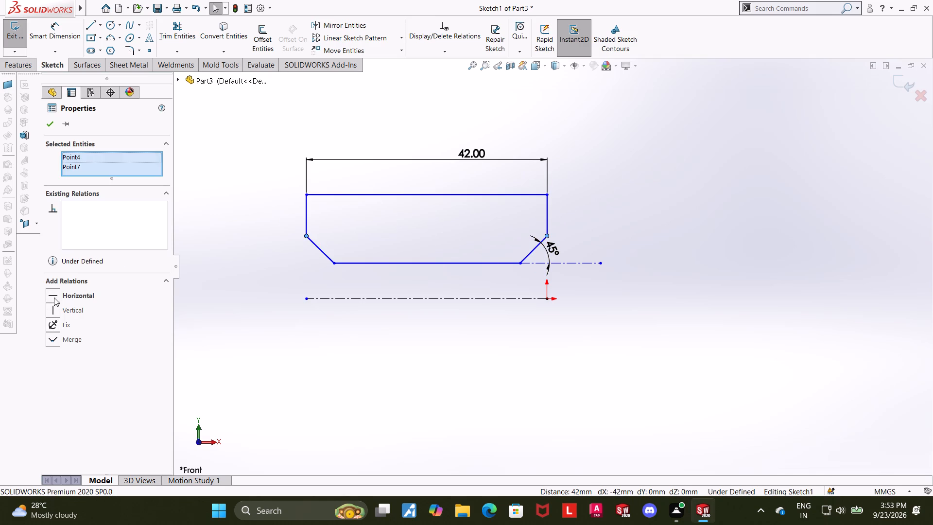
left_click(53, 295)
left_click(45, 126)
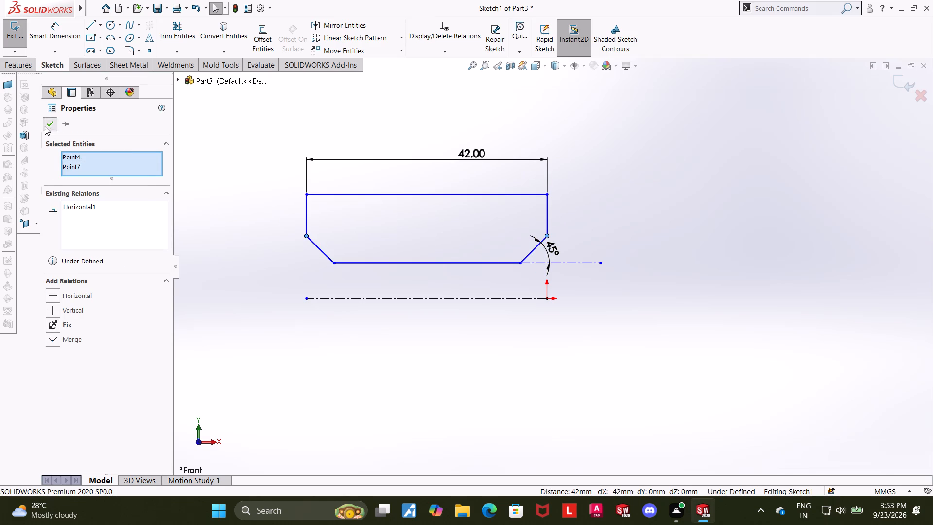
left_click(795, 244)
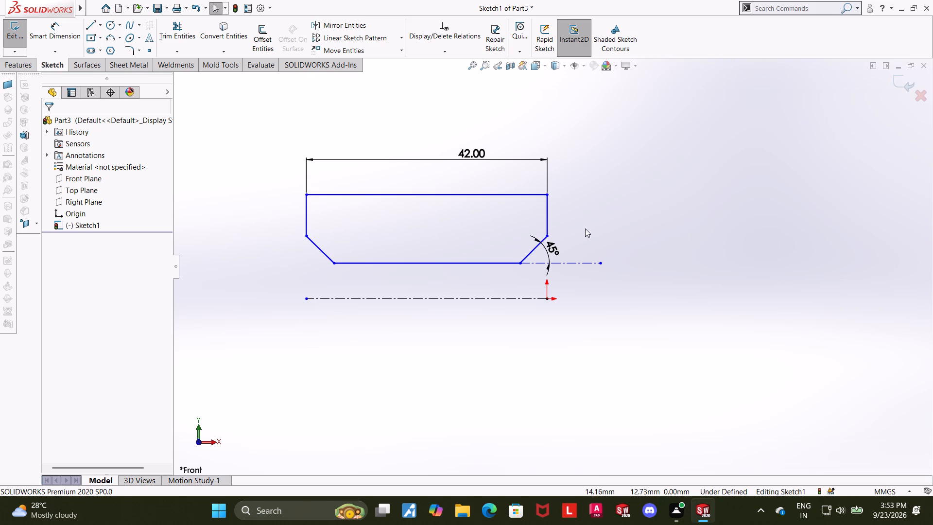
Dimension the distance from the profile's top edge to the long centreline as 32 mm.
left_click(56, 35)
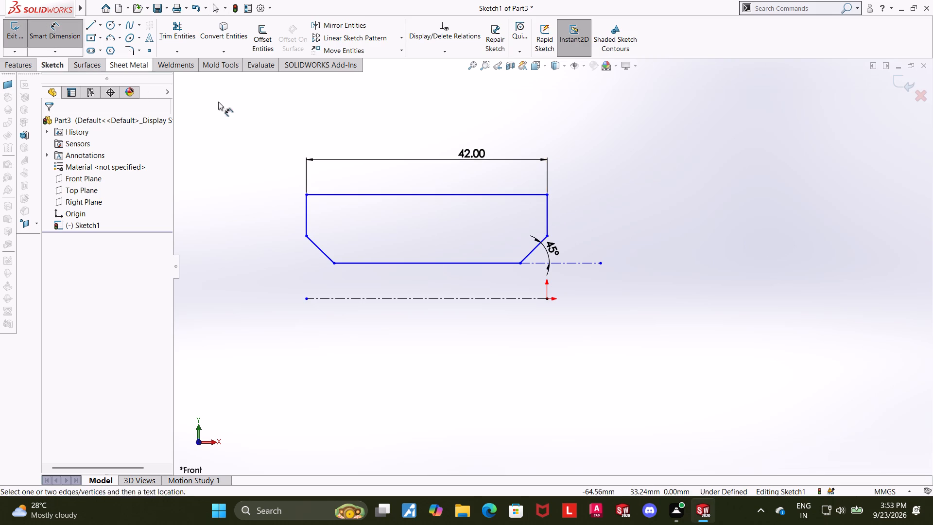
left_click(373, 195)
left_click(351, 297)
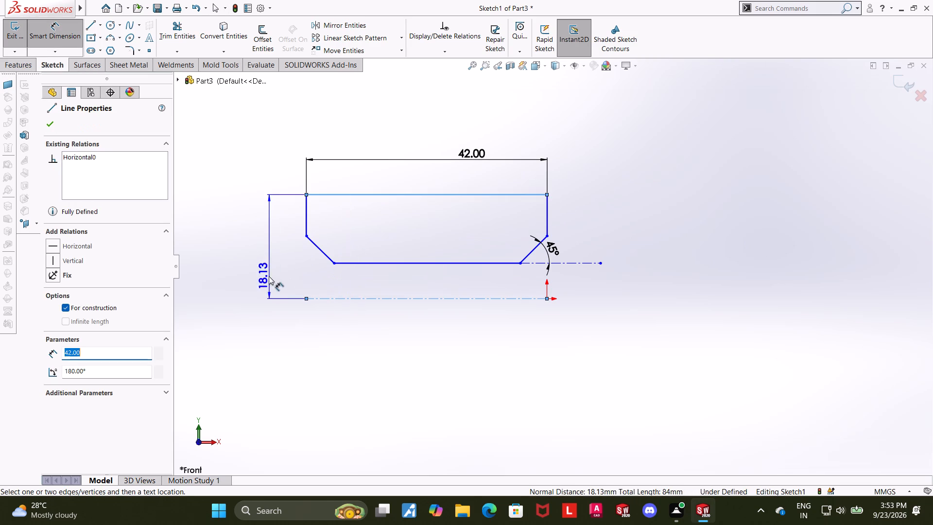
left_click(242, 266)
type("32")
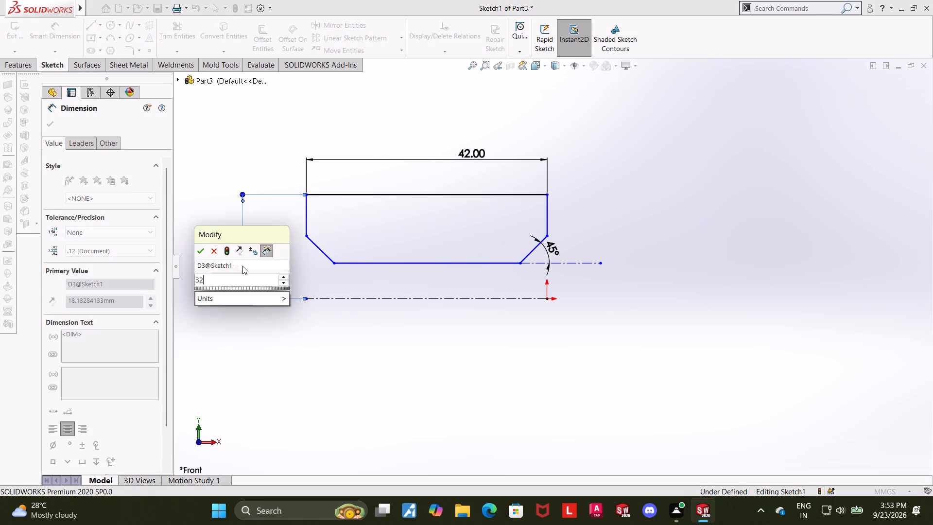
key("Return")
key("Escape")
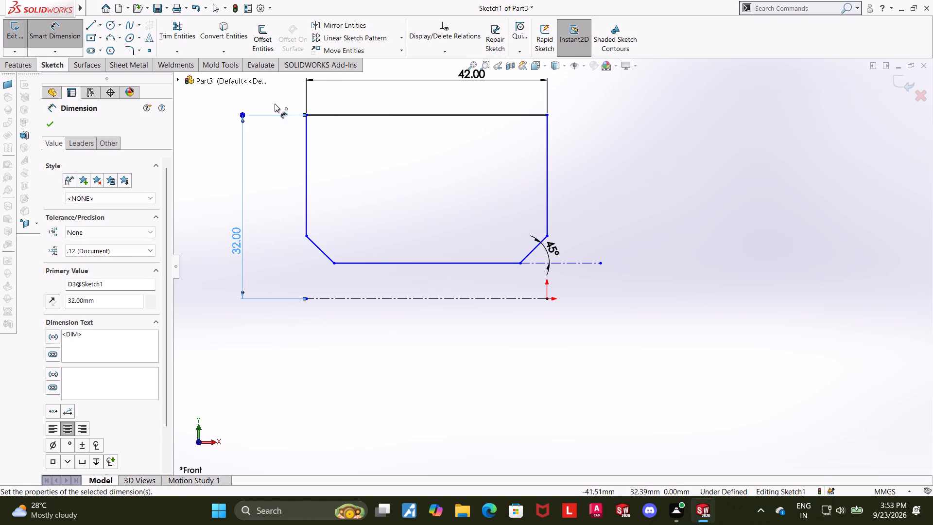
Dimension the distance from the profile's bottom edge to the long centreline as 6 mm.
left_click(417, 265)
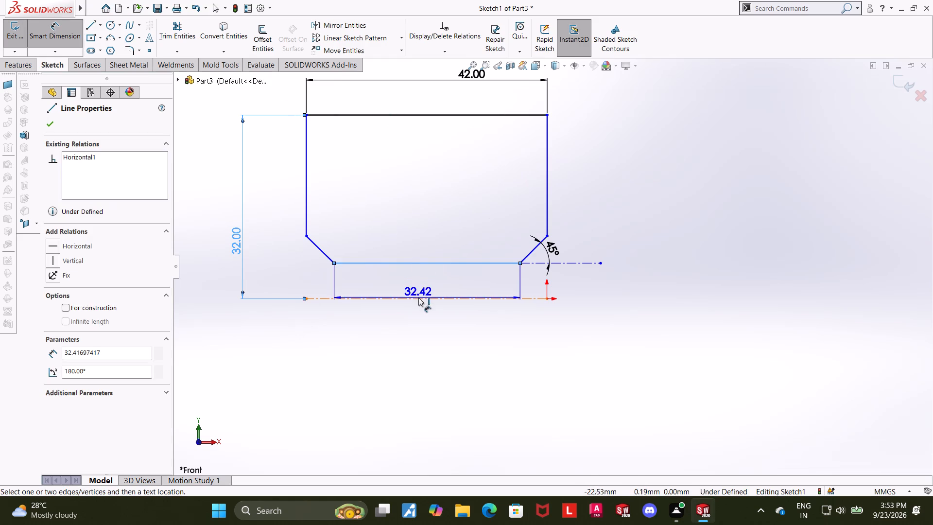
left_click(419, 297)
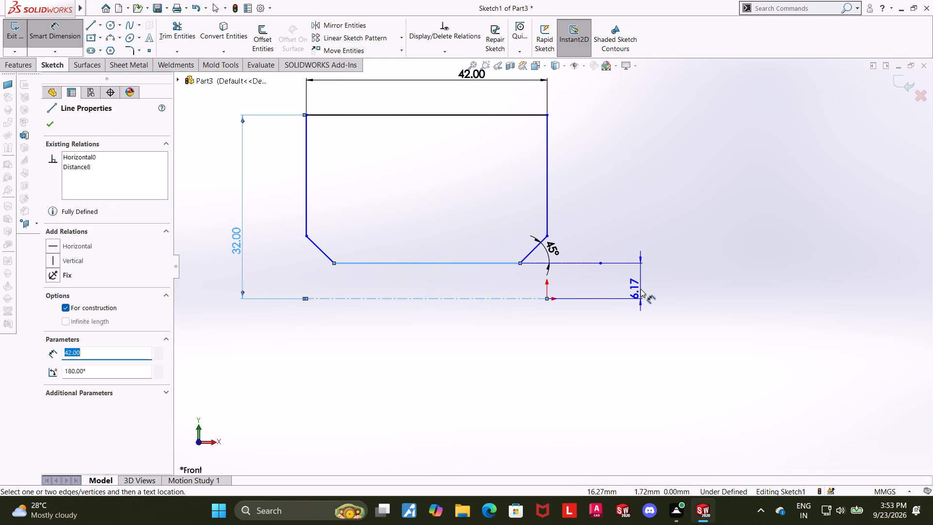
left_click(640, 289)
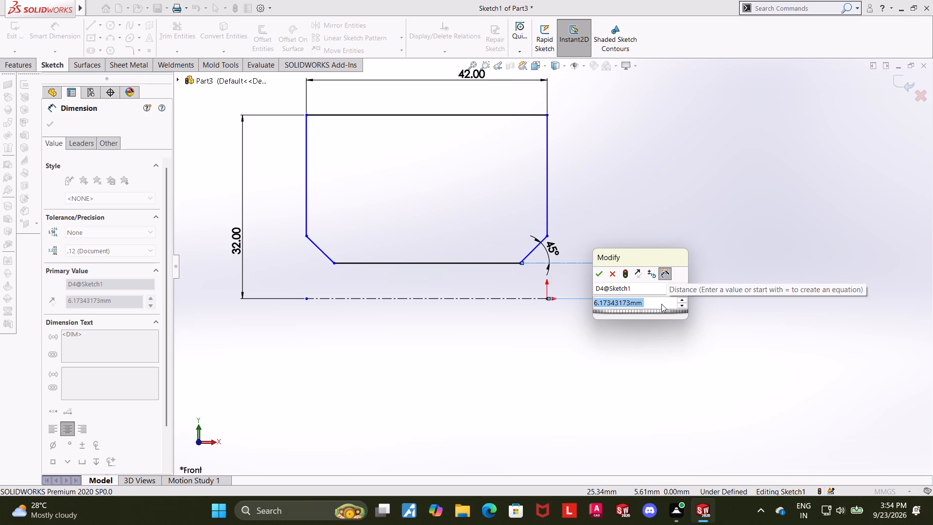
key("6")
key("Return")
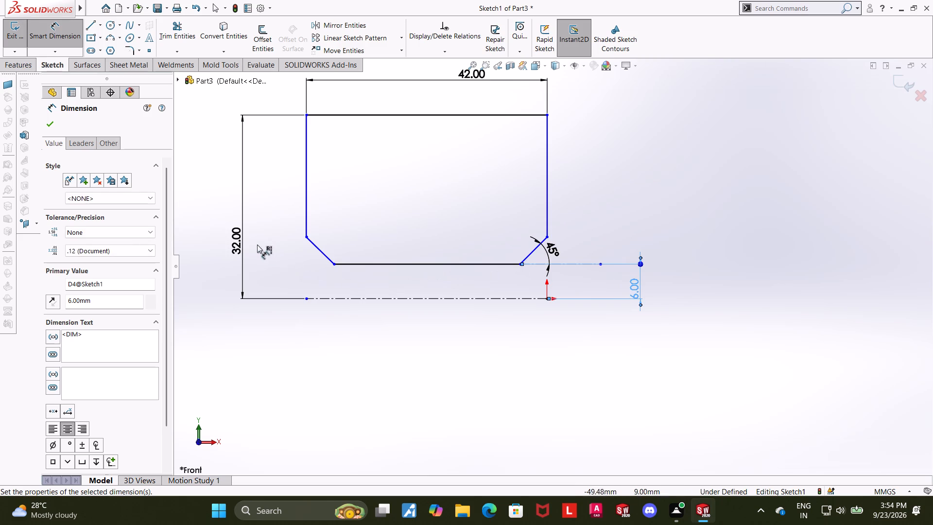
key("Escape")
Set the distance from the top edge to the centreline to 32/2, giving 16 mm.
double_click(237, 242)
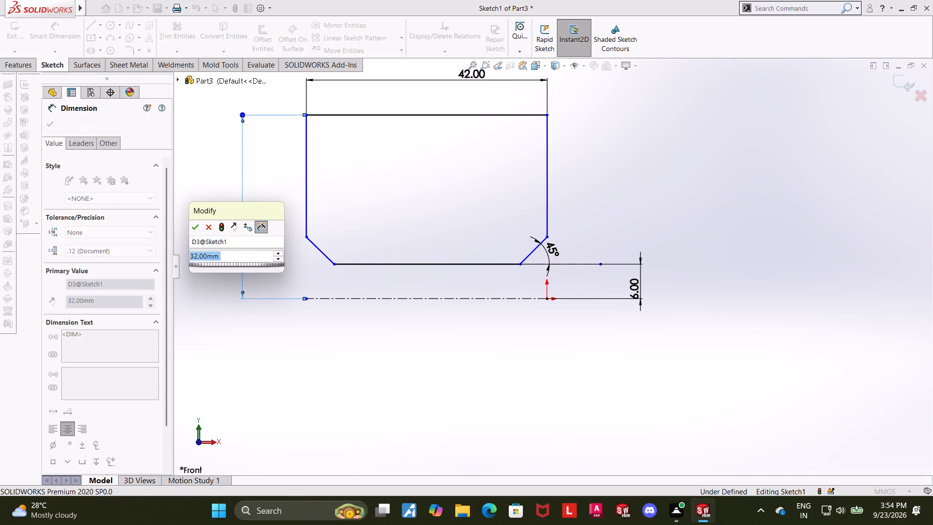
type("32/2")
key("Return")
key("Escape")
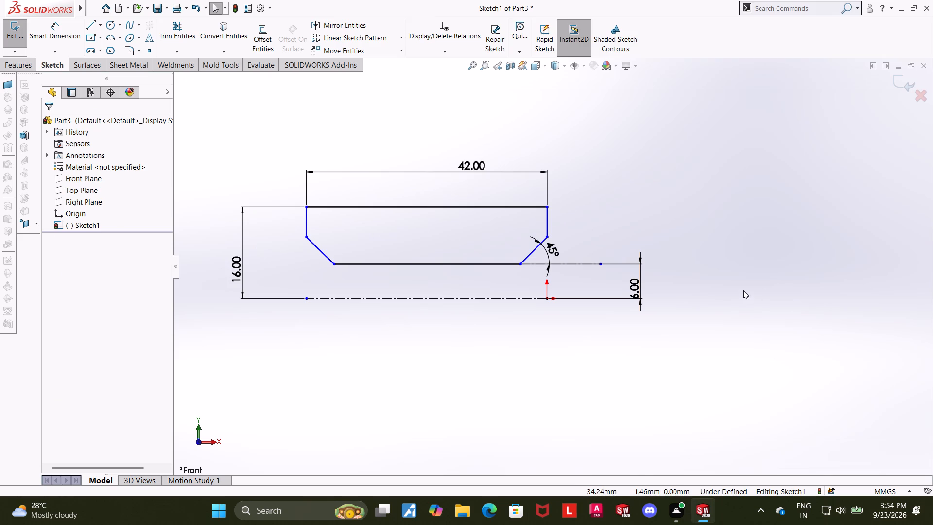
Dimension the height of the lower endpoint of the vertical side farthest from the origin above the centreline as 10 mm.
left_click(57, 40)
left_click(309, 238)
left_click(323, 299)
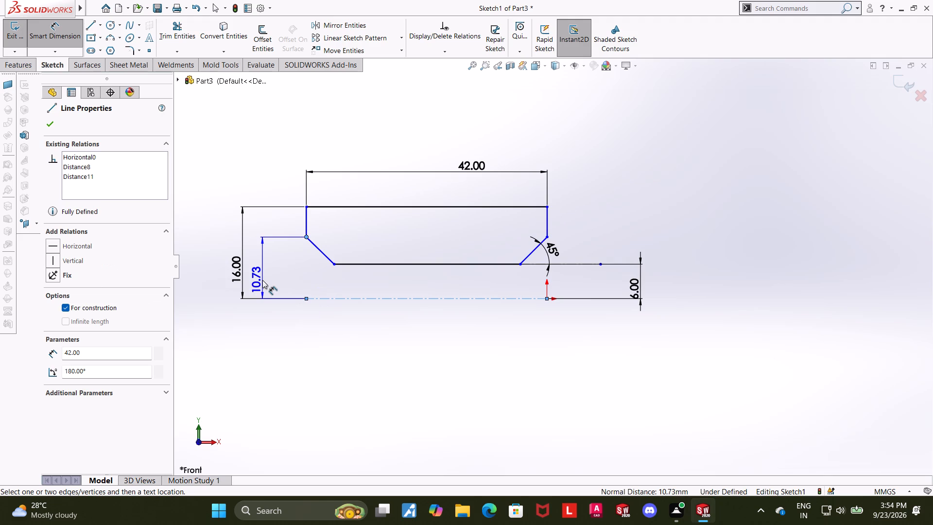
left_click(262, 280)
type("10")
key("Return")
key("Escape")
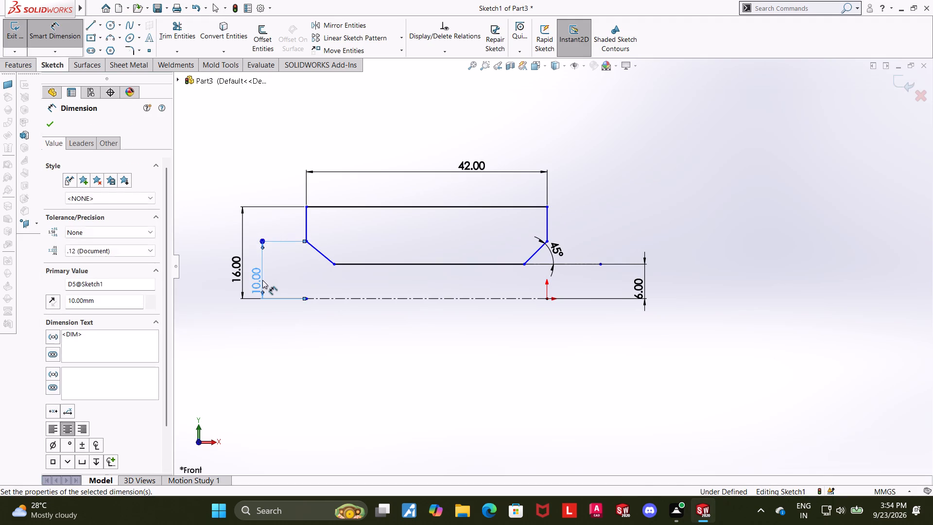
key("Escape")
left_click(708, 209)
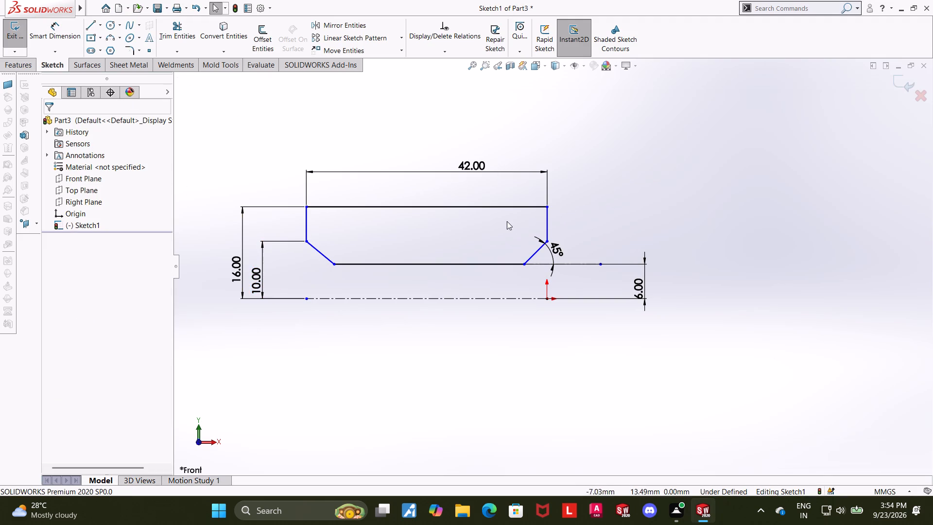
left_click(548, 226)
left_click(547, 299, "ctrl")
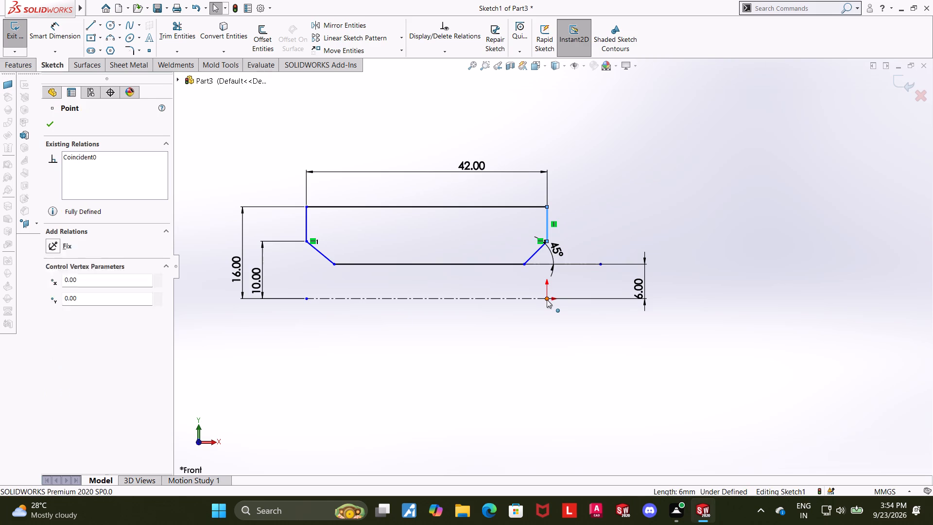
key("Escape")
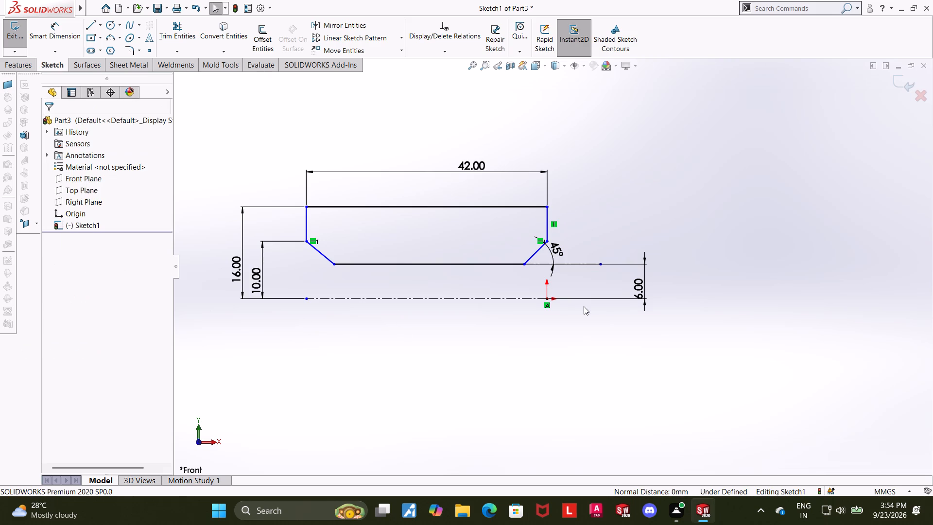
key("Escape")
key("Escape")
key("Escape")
Add a Vertical relation between the origin and the lower endpoint of the vertical side above it.
scroll(582, 232, "down", 4)
left_click(501, 262)
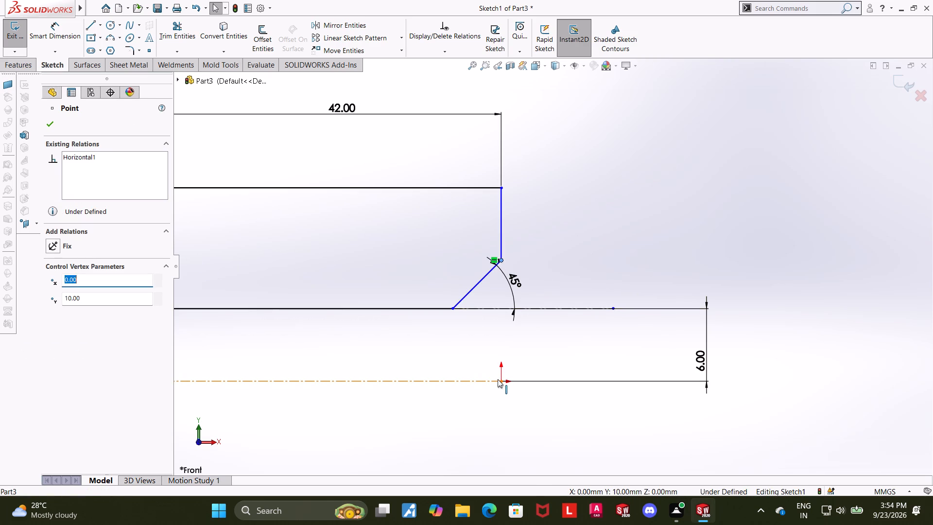
left_click(500, 381, "ctrl")
left_click(55, 310)
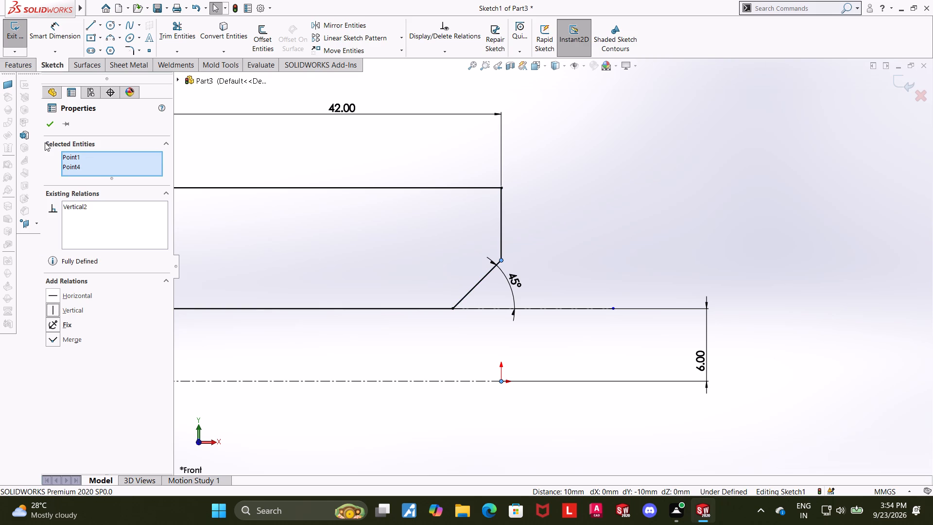
left_click(46, 126)
scroll(616, 236, "up", 5)
left_click(639, 198)
scroll(367, 255, "down", 2)
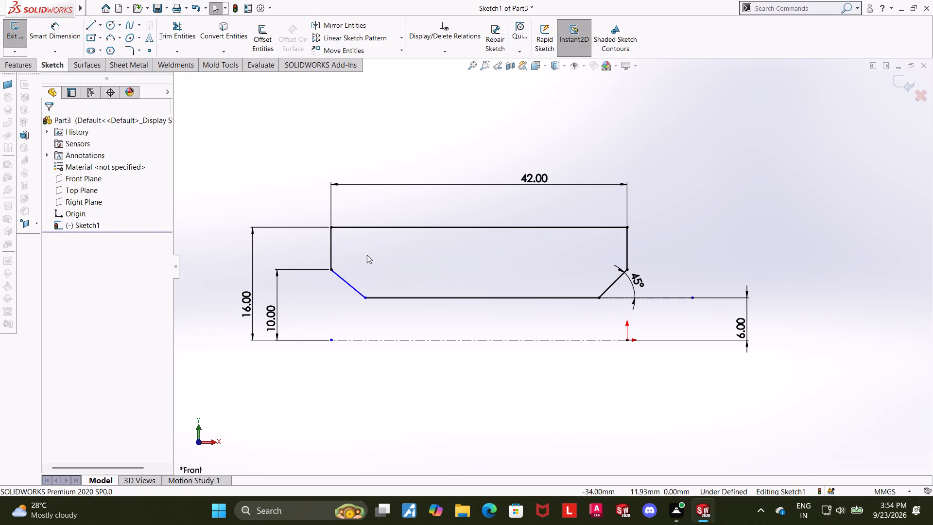
Draw a horizontal centreline about 8 mm long outward from the bottom edge's endpoint farthest from the origin.
key("Escape")
key("Escape")
key("Escape")
left_click(100, 24)
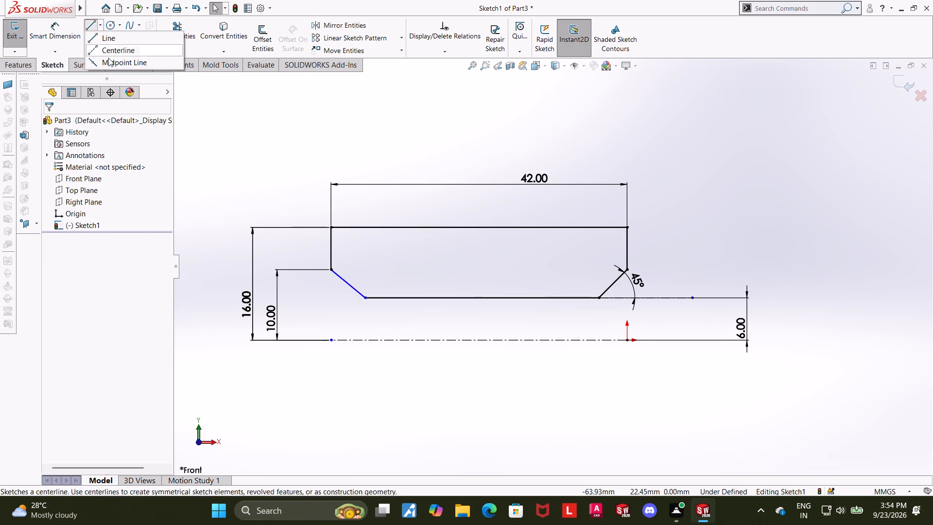
left_click(107, 53)
left_click(363, 297)
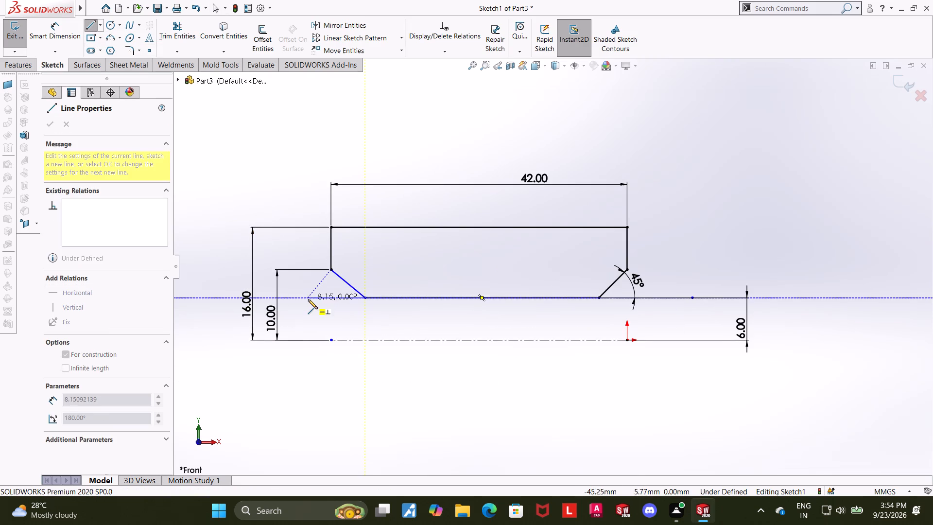
left_click(307, 298)
key("Escape")
key("Escape")
key("Escape")
Dimension the angle between the undimensioned slanted edge and the new short centreline as 45°.
left_click(59, 39)
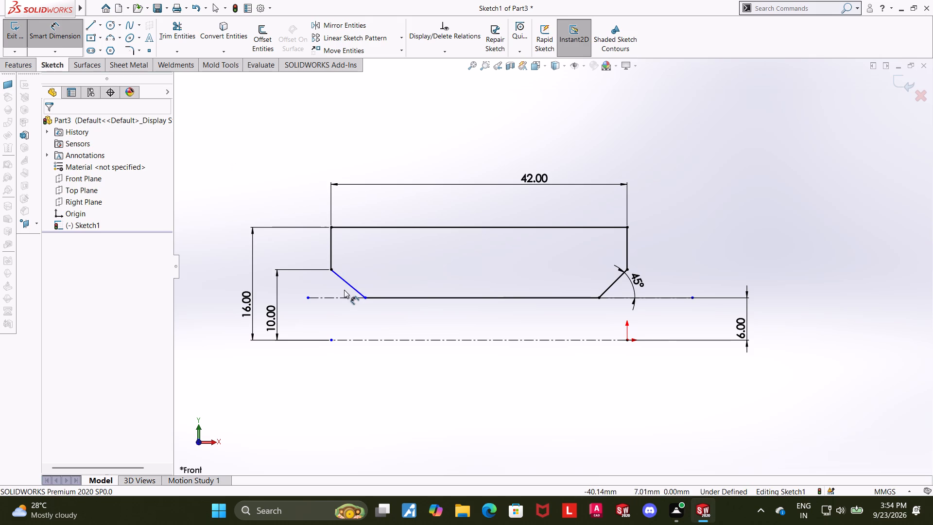
left_click(346, 280)
left_click(342, 296)
left_click(337, 288)
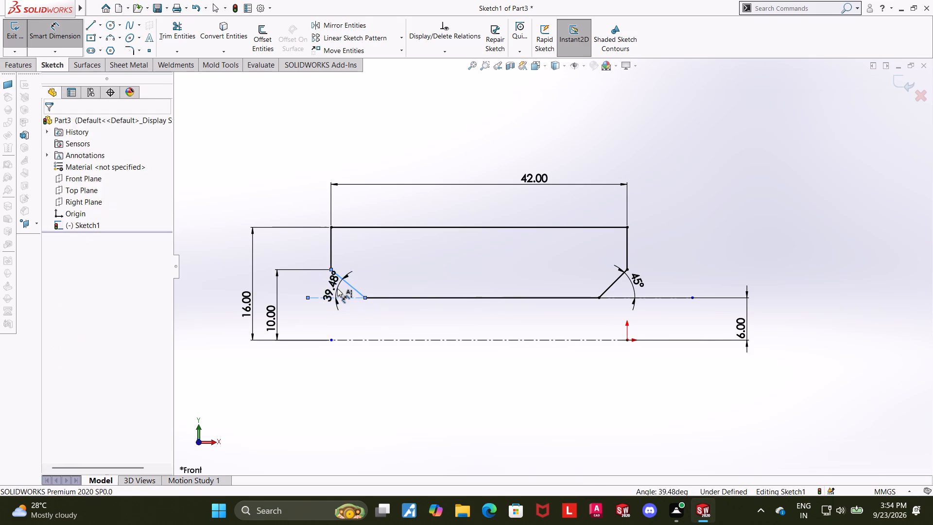
type("45")
key("Return")
key("Escape")
key("Escape")
key("Escape")
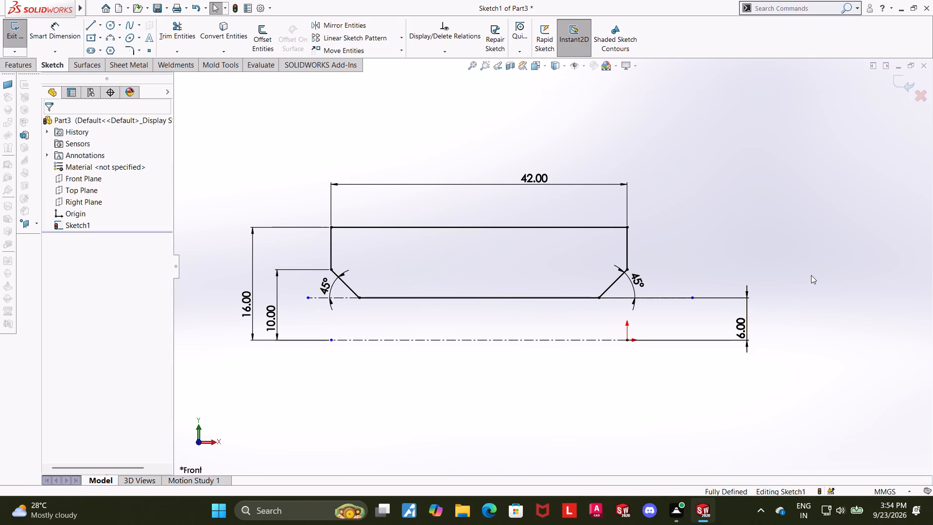
Exit the sketch and revolve the profile 360° about the long centreline through the origin.
scroll(796, 277, "up", 1)
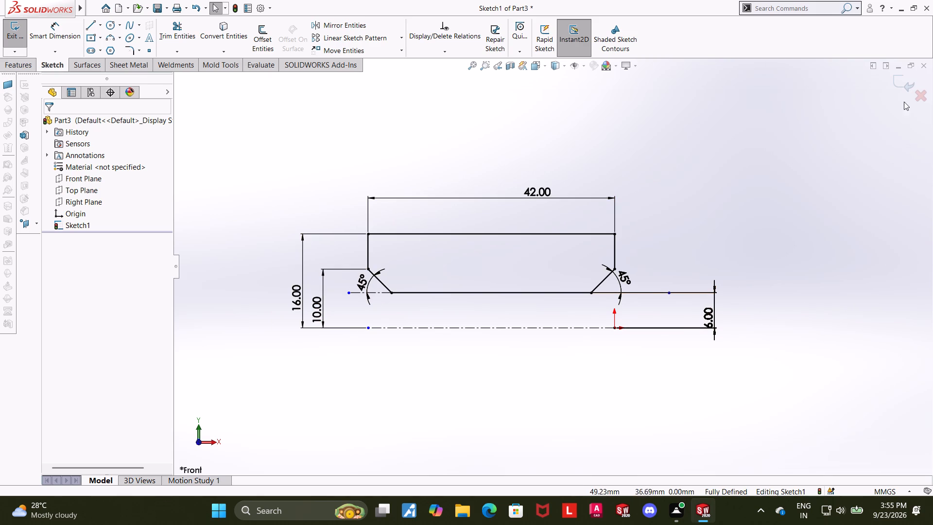
left_click(904, 80)
middle_click(799, 181)
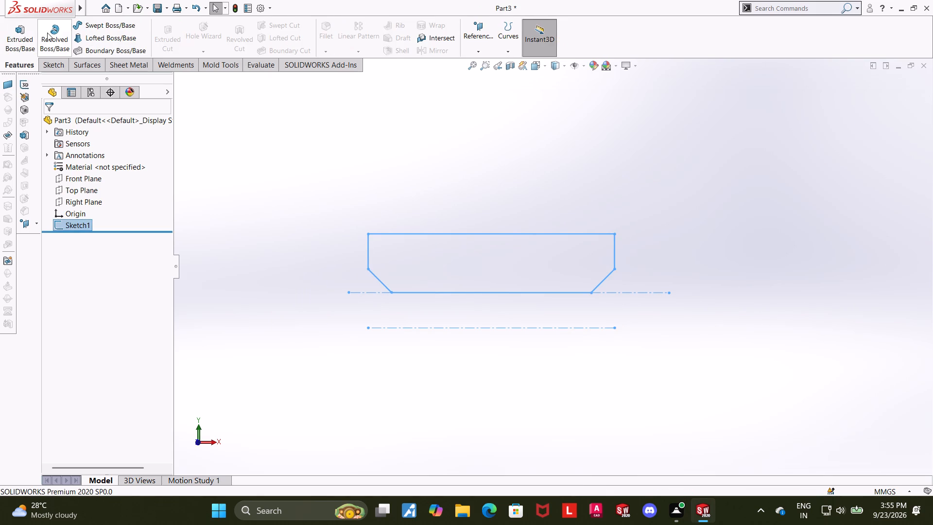
left_click(55, 31)
left_click(468, 299)
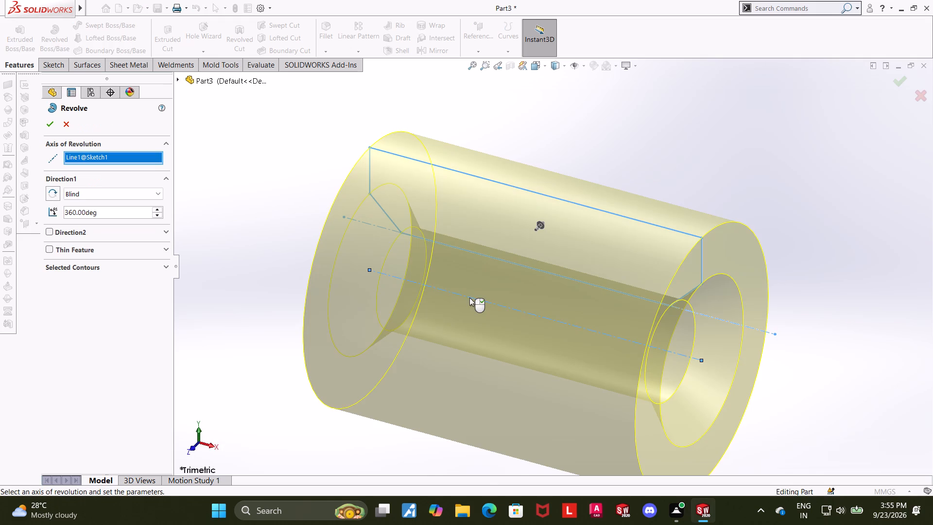
left_click(55, 129)
Examine the revolved body's outer surface and both bored ends from several directions.
scroll(406, 295, "up", 7)
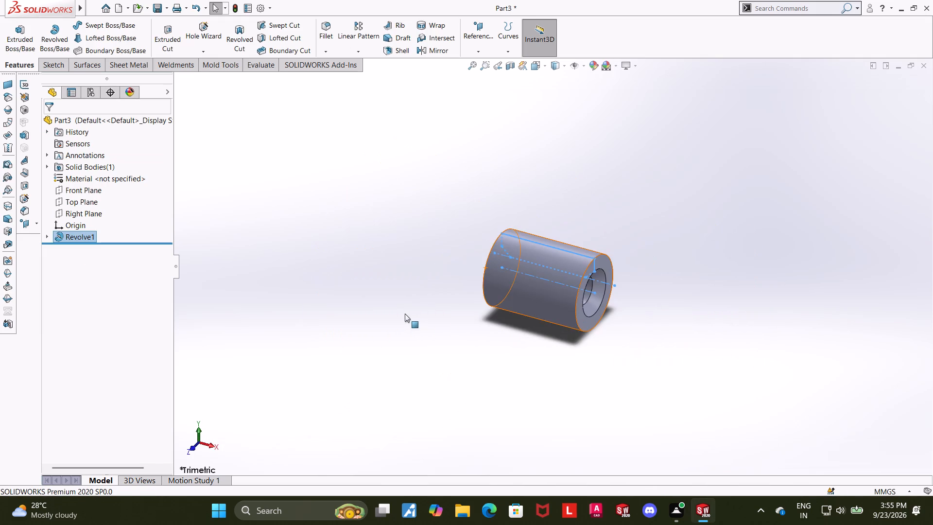
scroll(405, 314, "up", 1)
left_click(408, 315)
middle_click_drag(406, 315, 482, 307)
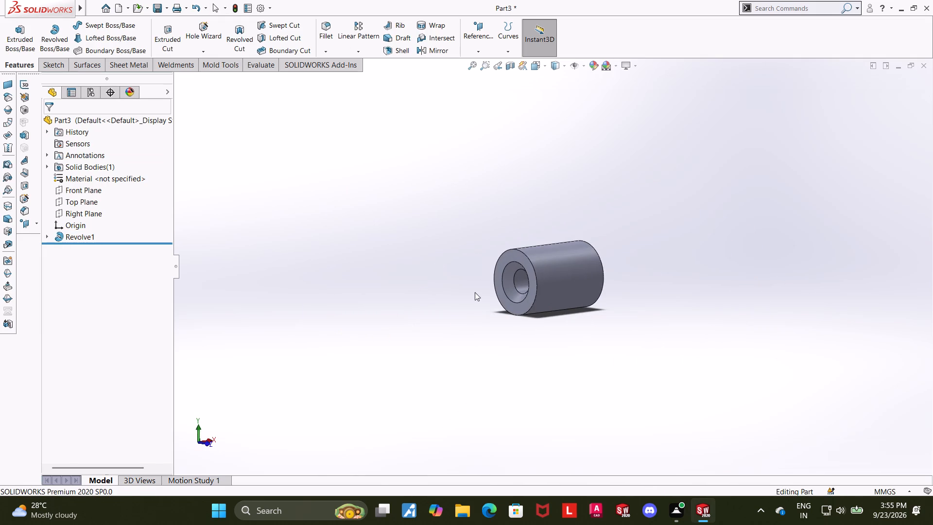
middle_click_drag(617, 295, 588, 298)
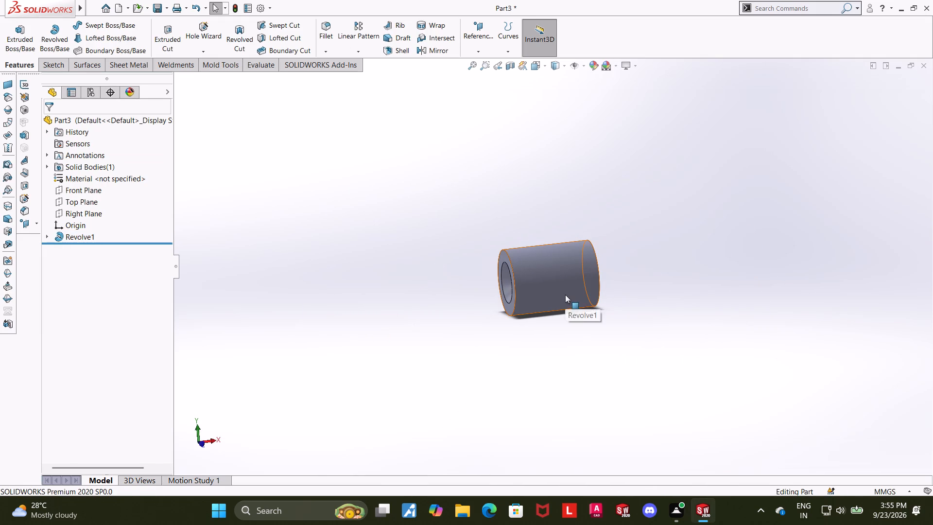
scroll(583, 309, "up", 1)
middle_click_drag(596, 311, 627, 315)
scroll(636, 328, "down", 1)
middle_click_drag(648, 329, 670, 330)
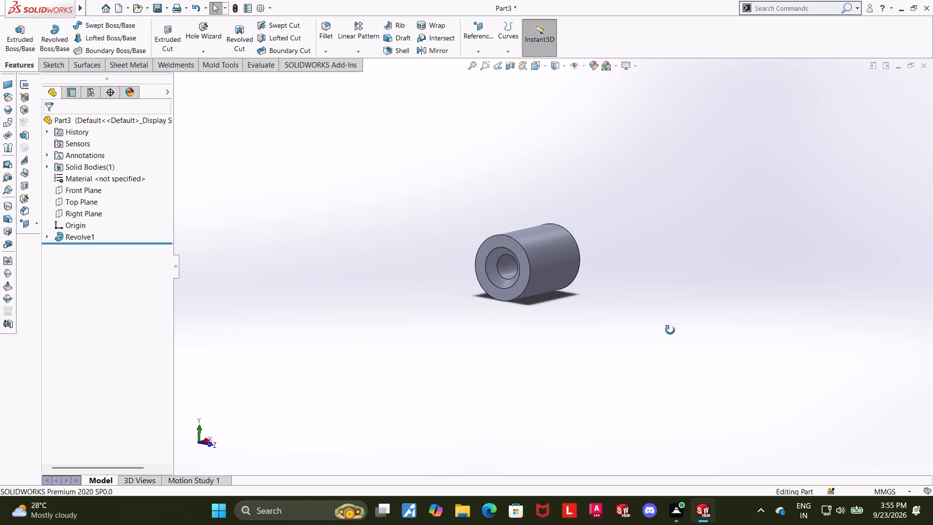
middle_click_drag(670, 330, 677, 331)
middle_click_drag(636, 320, 480, 314)
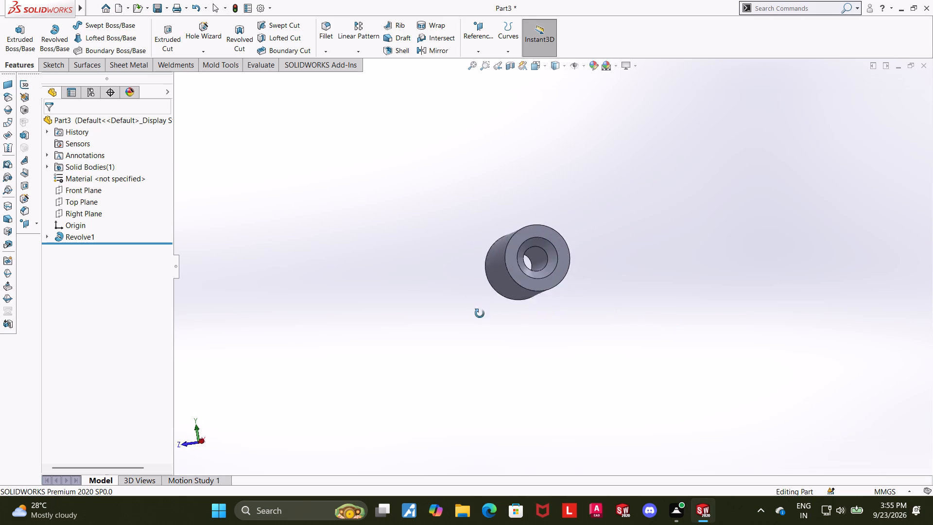
middle_click_drag(480, 314, 568, 317)
scroll(561, 312, "up", 1)
middle_click_drag(547, 325, 567, 325)
scroll(564, 321, "down", 1)
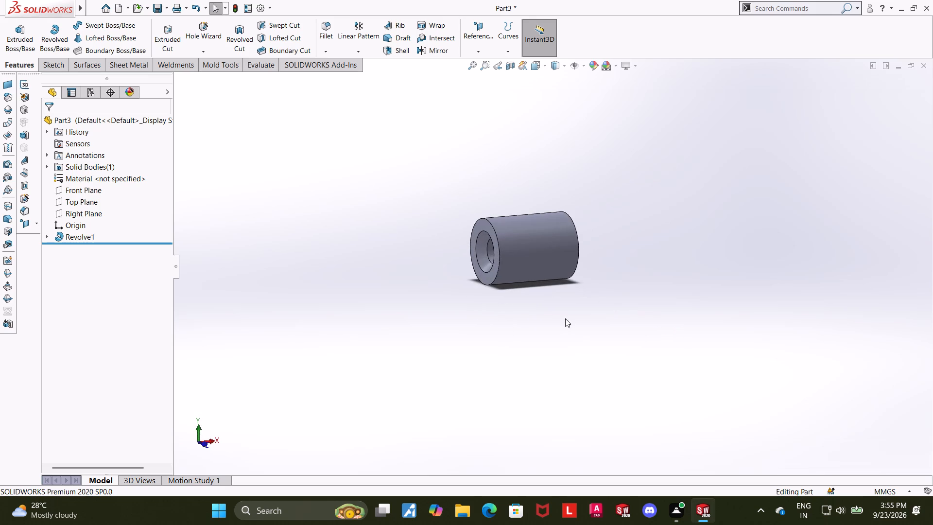
middle_click_drag(563, 315, 555, 316)
middle_click_drag(555, 316, 508, 303)
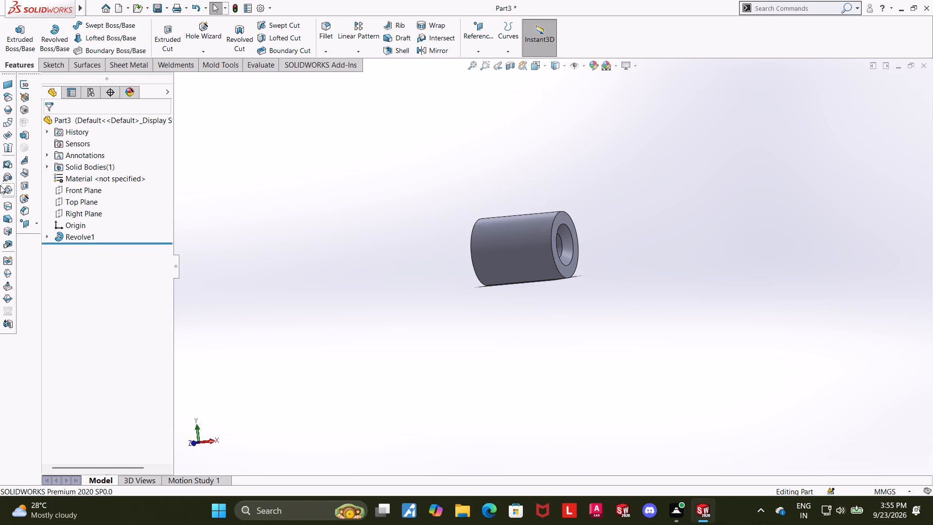
Start a new sketch on the Front Plane, viewed normal to the plane.
left_click(74, 189)
left_click(79, 175)
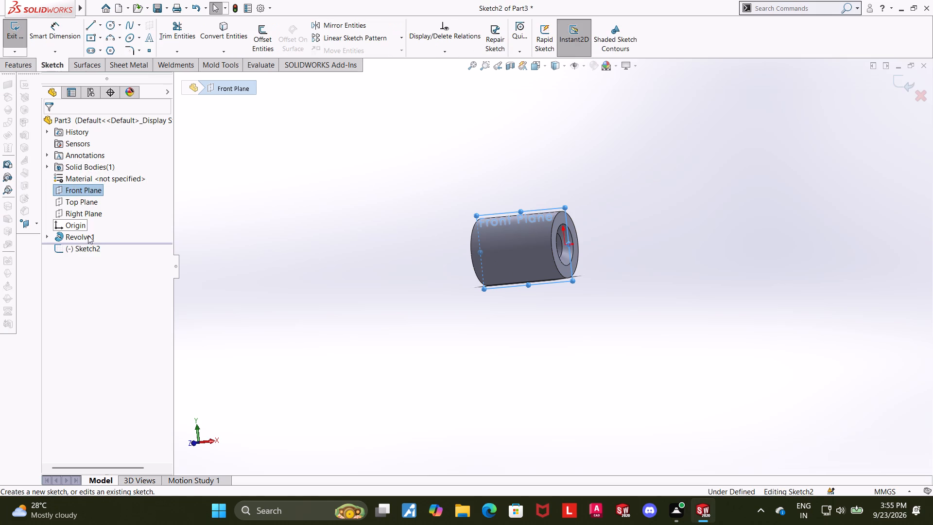
left_click(86, 249)
left_click(110, 237)
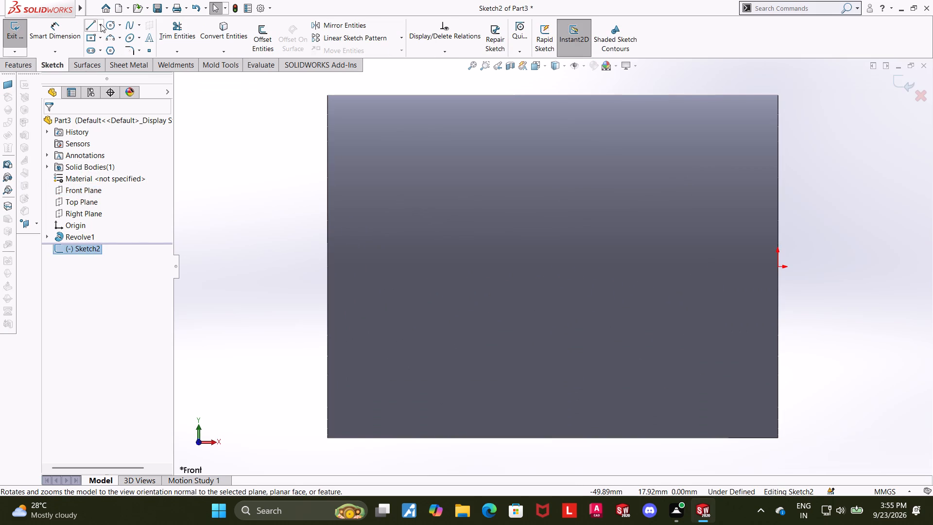
Draw a vertical centreline about 23 mm long from the body's axis near mid-length down past its lower edge.
left_click(101, 28)
left_click(98, 48)
scroll(233, 79, "up", 5)
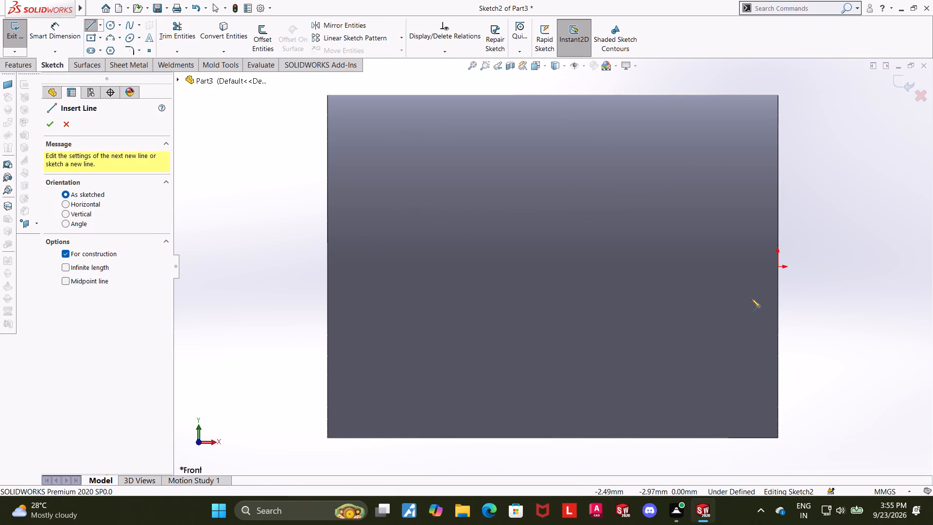
scroll(712, 297, "up", 3)
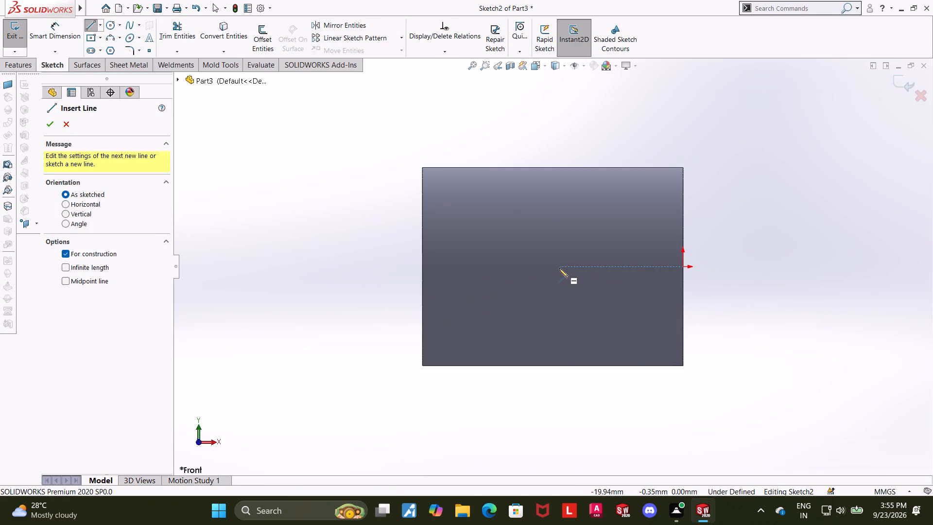
left_click(558, 268)
left_click(557, 411)
key("Escape")
key("Escape")
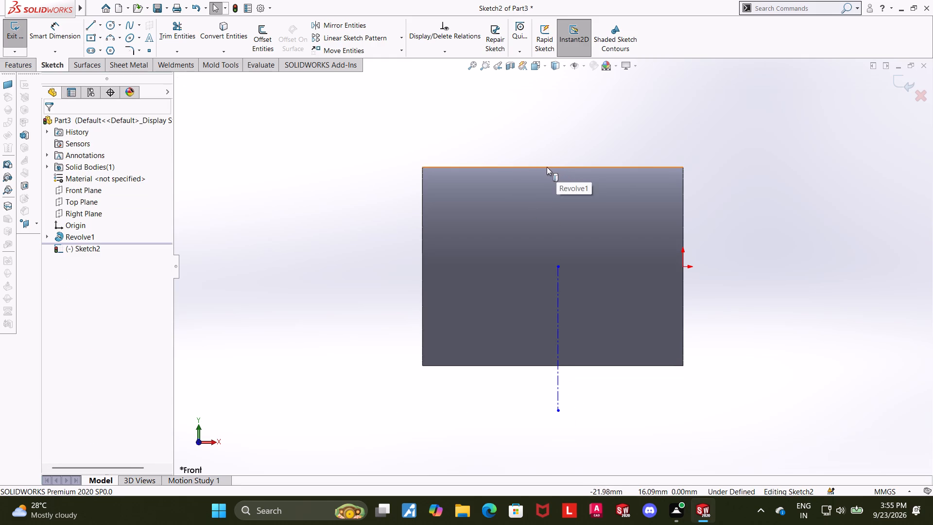
scroll(534, 167, "down", 3)
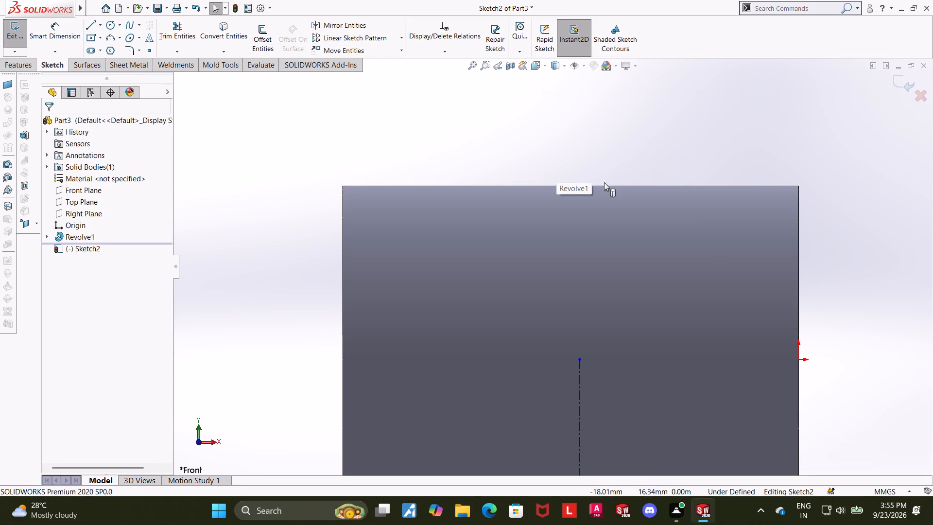
scroll(567, 186, "up", 5)
key("Escape")
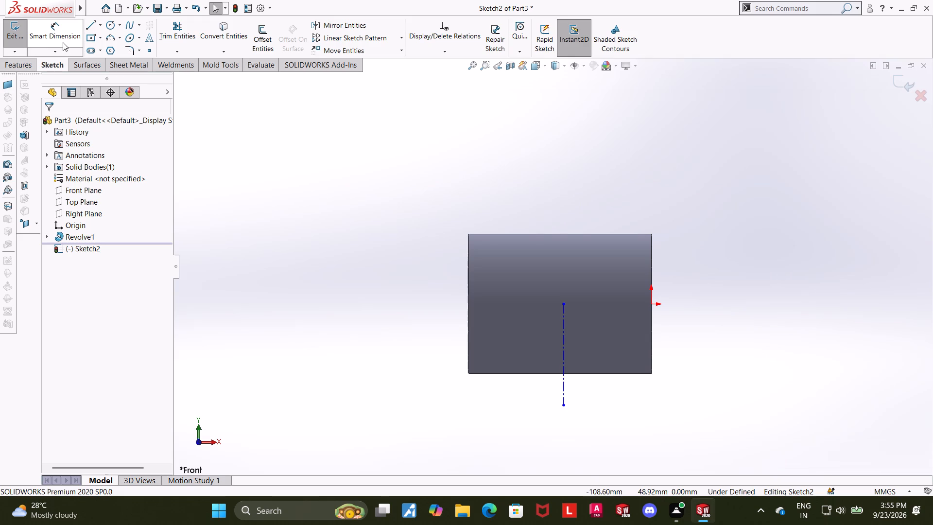
Dimension the horizontal distance from the origin to the vertical centreline as 21 mm.
left_click(69, 35)
left_click(651, 304)
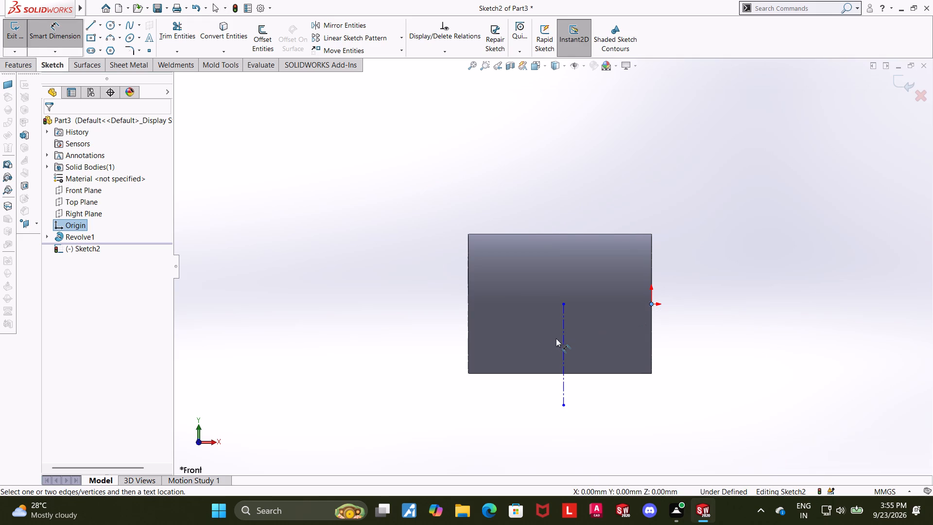
left_click(562, 339)
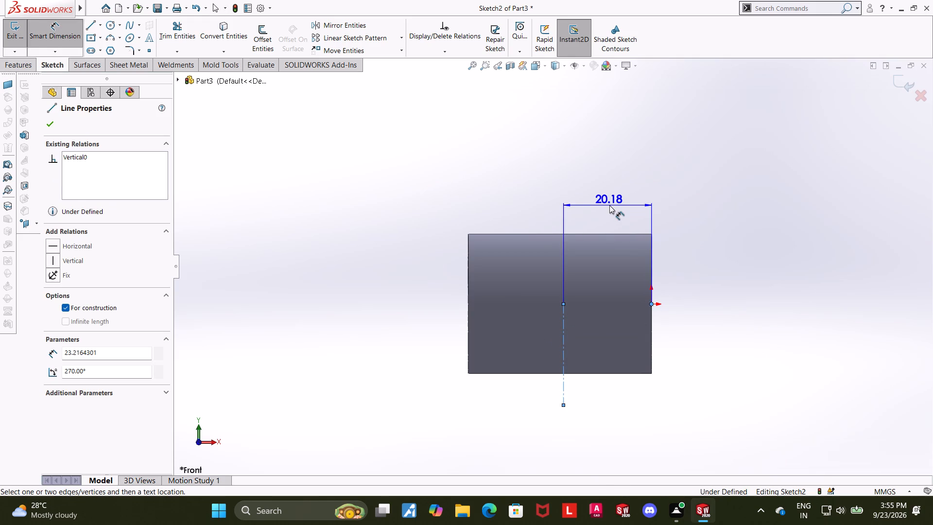
left_click(609, 205)
type("21")
key("Return")
key("Escape")
key("Escape")
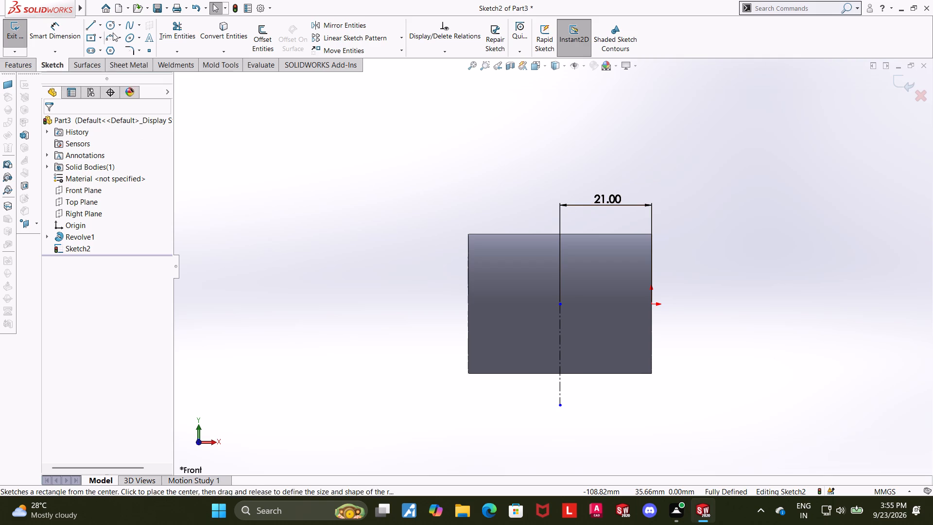
Draw a slanted line from the body's lower edge up to the vertical centreline, ending about 9.9 mm above that edge.
left_click(87, 24)
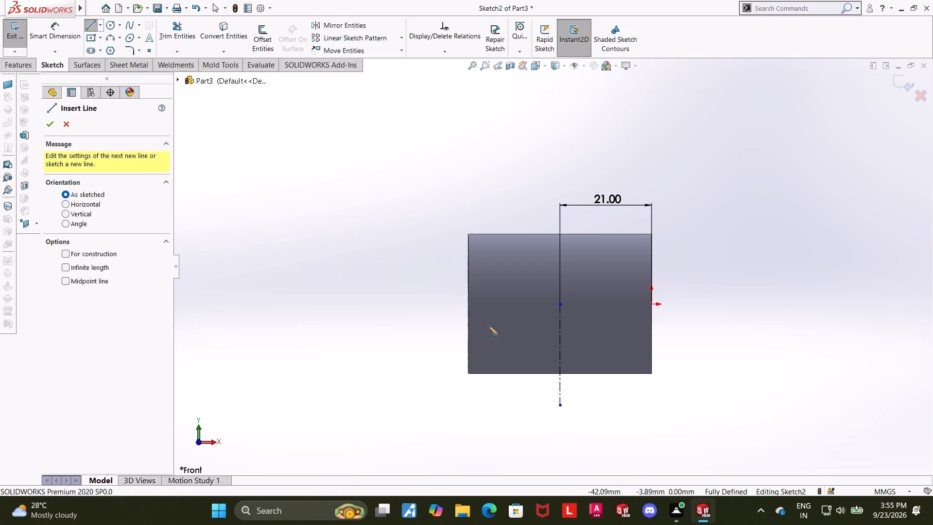
left_click(531, 373)
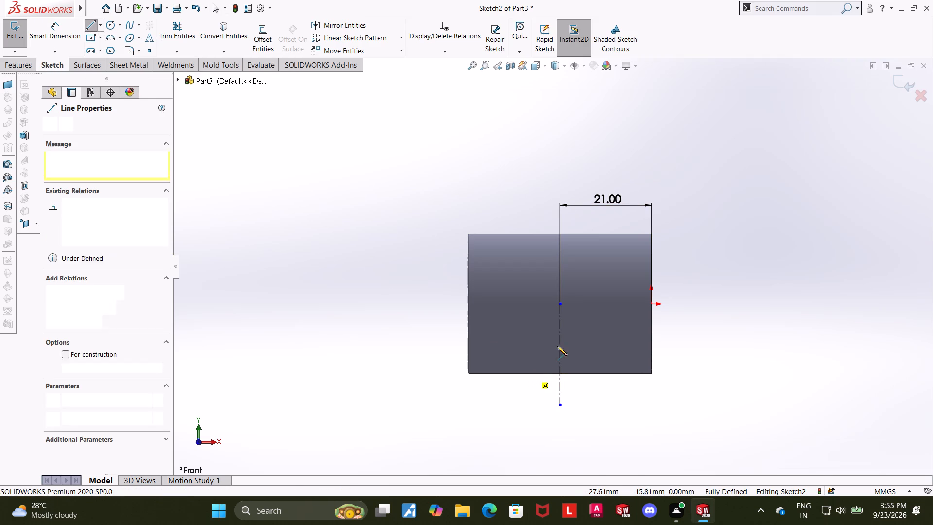
left_click(561, 331)
key("Escape")
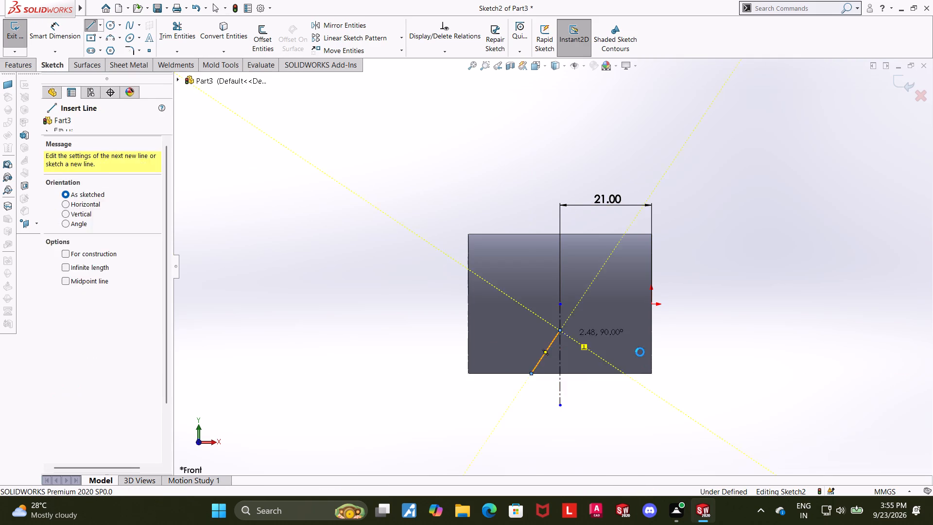
scroll(616, 349, "down", 3)
key("Escape")
key("Escape")
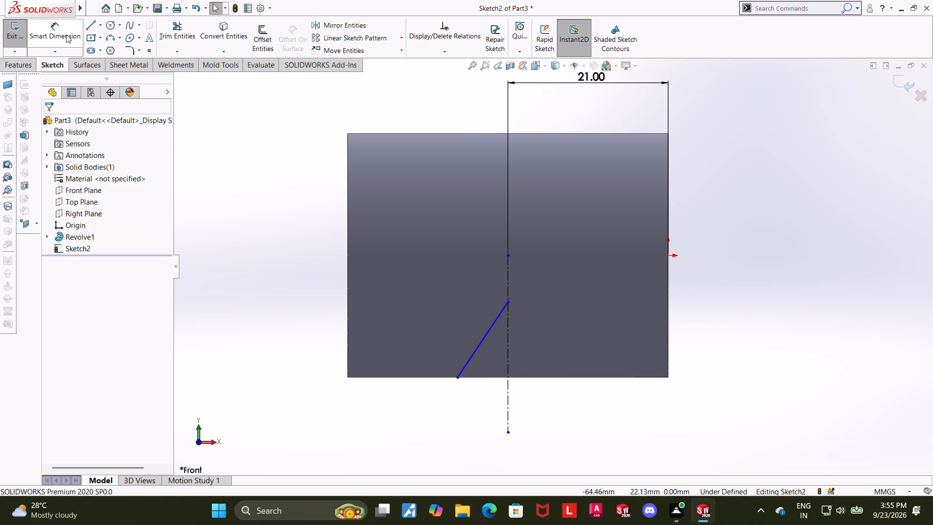
Dimension the height of the slanted line's upper endpoint above the body's lower edge as 3 mm.
left_click(65, 35)
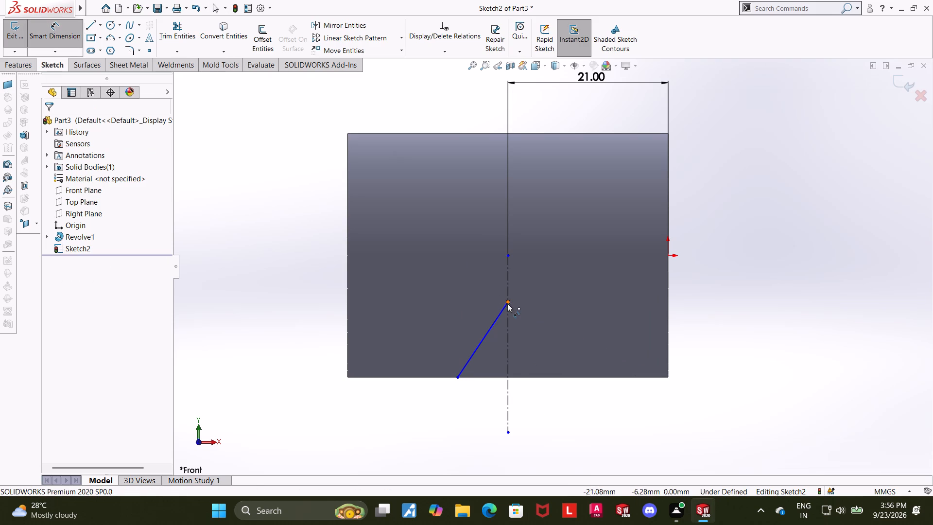
left_click(509, 303)
left_click(571, 378)
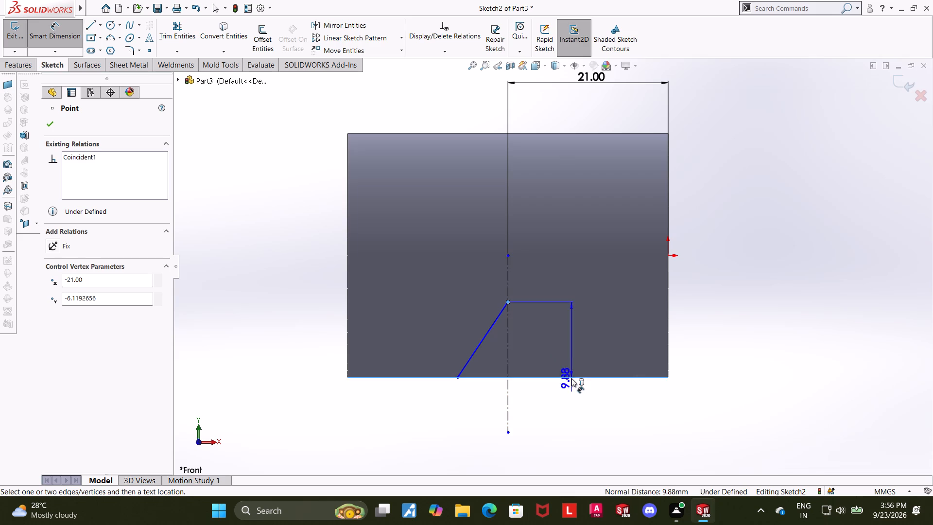
left_click(733, 354)
key("3")
key("Return")
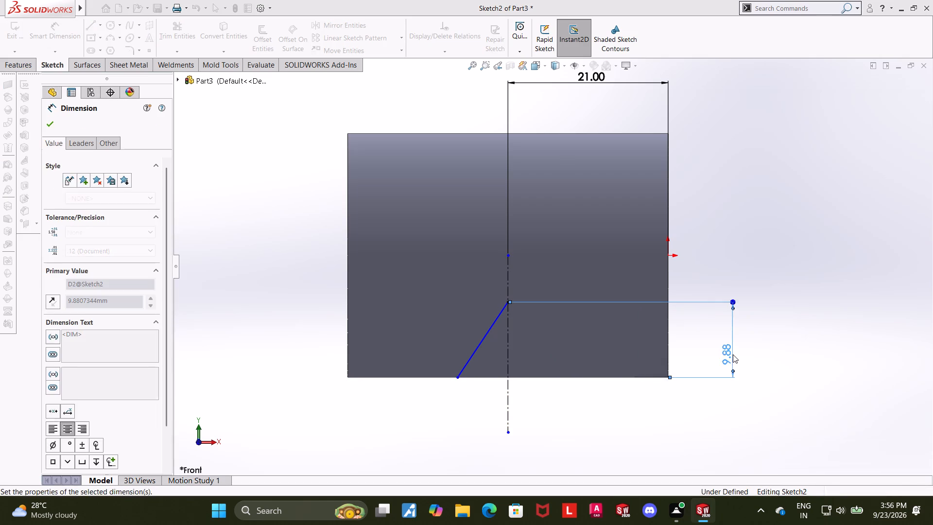
key("Escape")
key("Escape")
key("Escape")
scroll(597, 375, "down", 2)
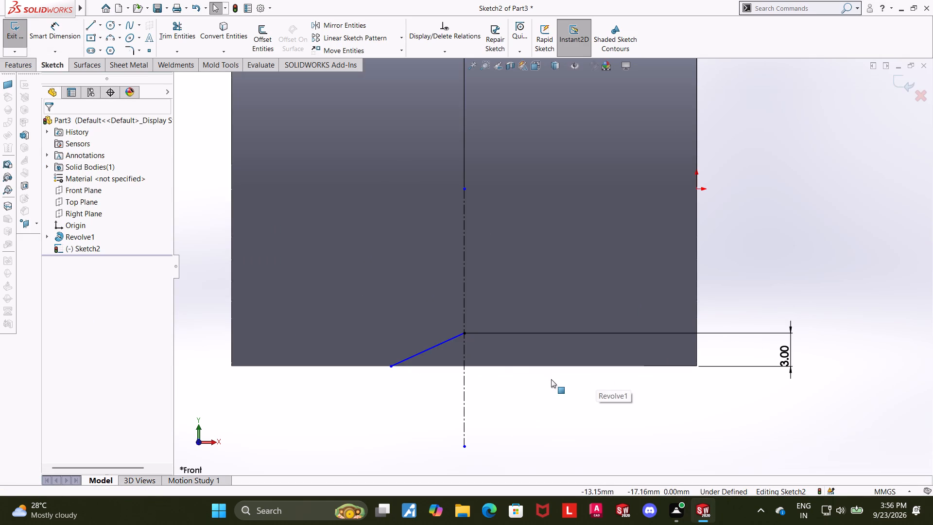
key("Escape")
key("Escape")
Dimension the angle between the slanted line and the vertical centreline as 60°.
left_click(45, 34)
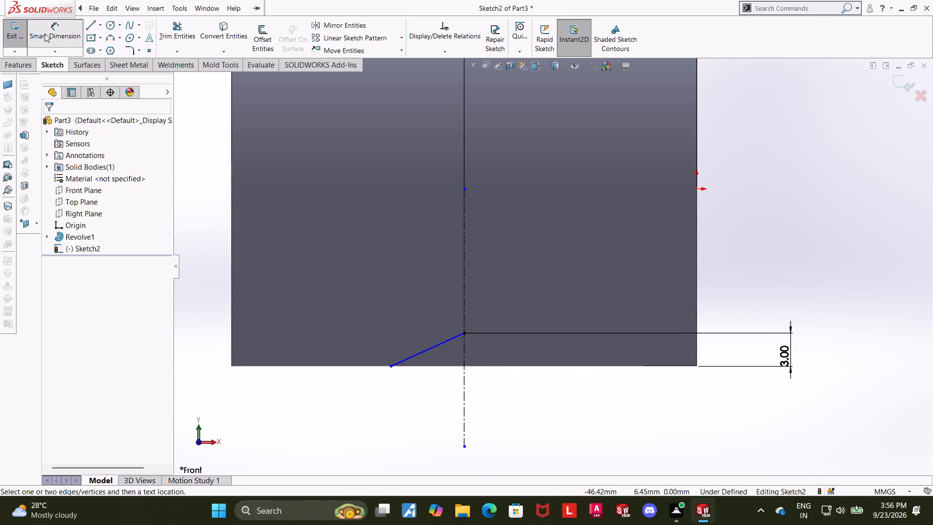
left_click(416, 356)
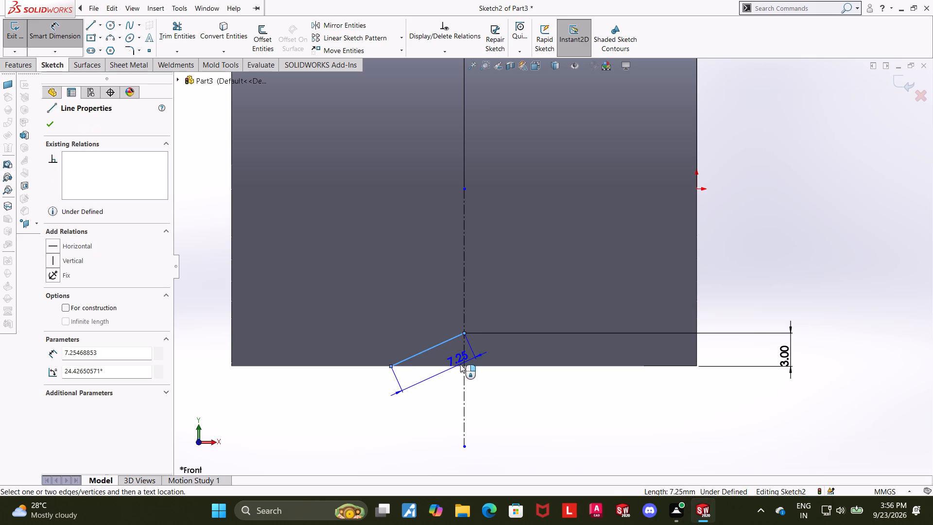
left_click(464, 368)
left_click(440, 384)
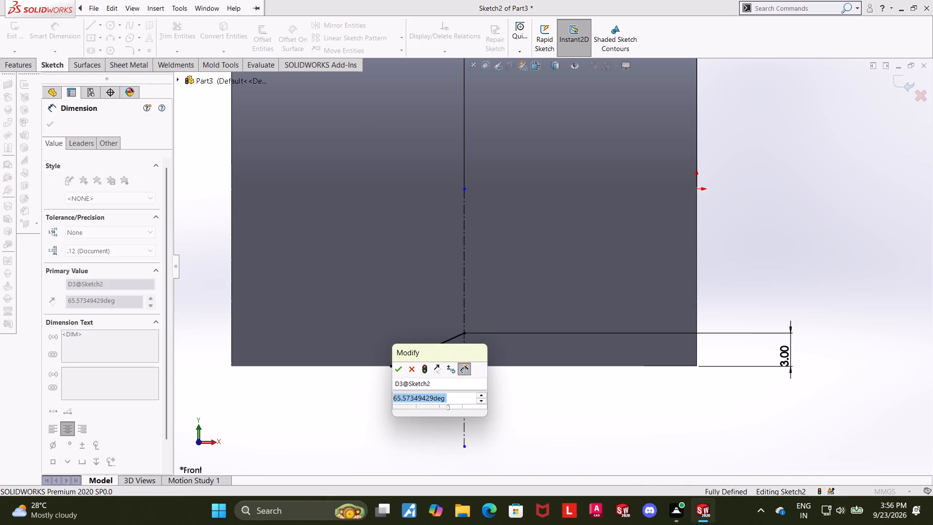
type("60")
key("Return")
key("Escape")
key("Escape")
key("Escape")
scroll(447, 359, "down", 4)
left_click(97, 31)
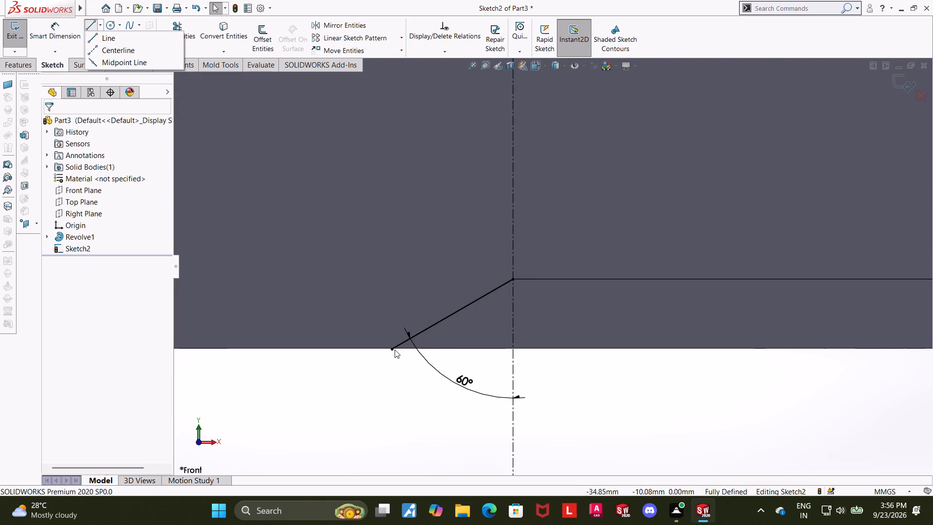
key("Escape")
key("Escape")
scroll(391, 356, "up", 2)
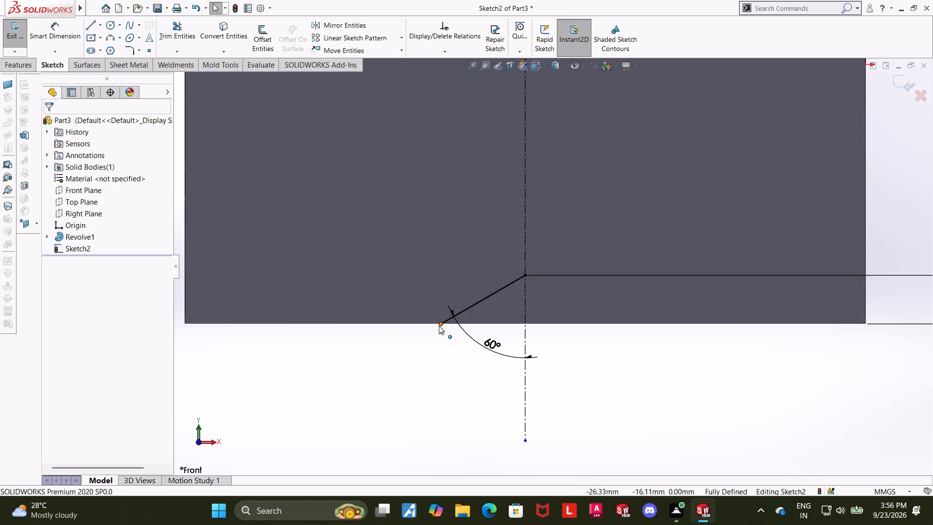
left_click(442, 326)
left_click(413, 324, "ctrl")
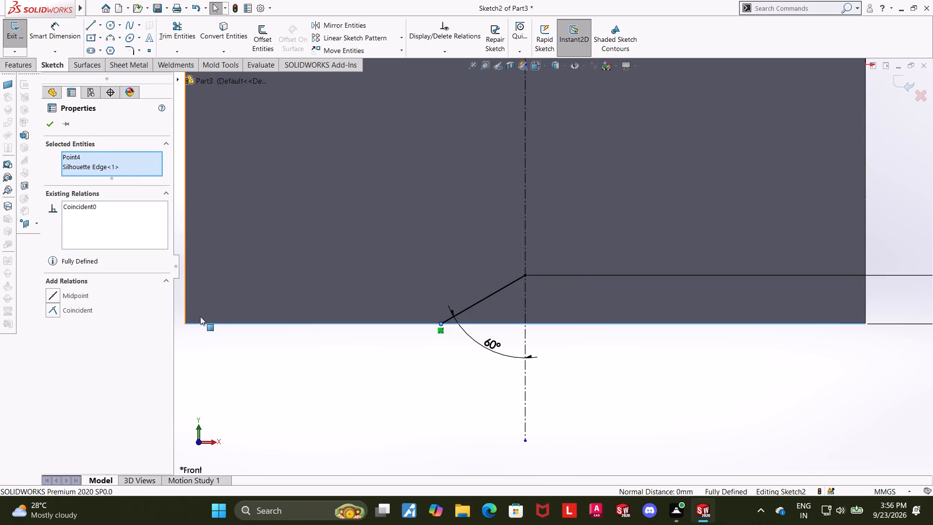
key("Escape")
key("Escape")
Close the triangle with a horizontal line along the body's lower edge and a 3 mm vertical line on the centreline, and exit the sketch.
left_click(89, 26)
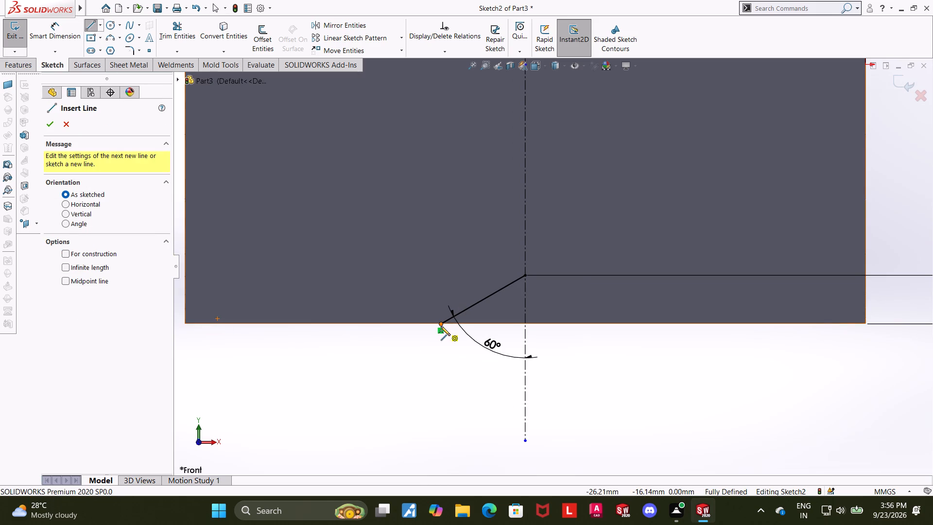
left_click(441, 326)
left_click(526, 323)
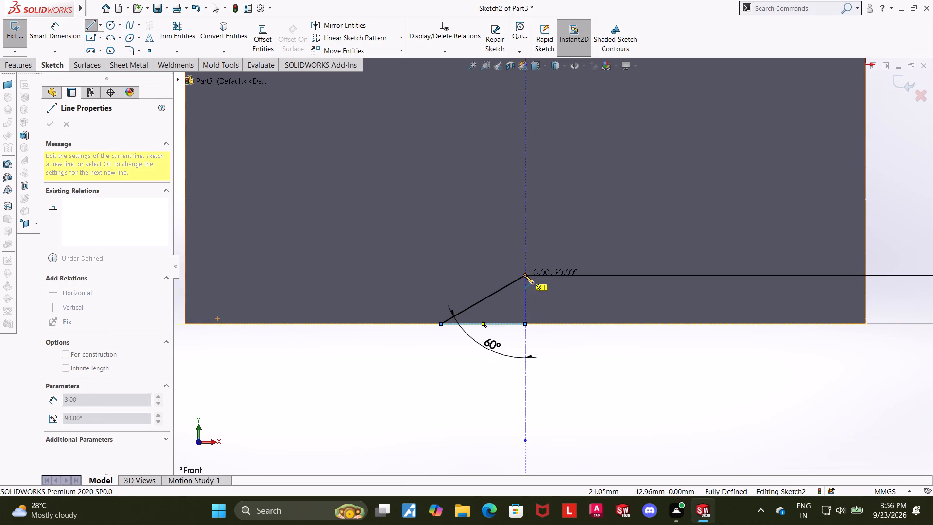
left_click(524, 275)
key("Escape")
key("Escape")
key("Escape")
key("Escape")
scroll(833, 138, "up", 4)
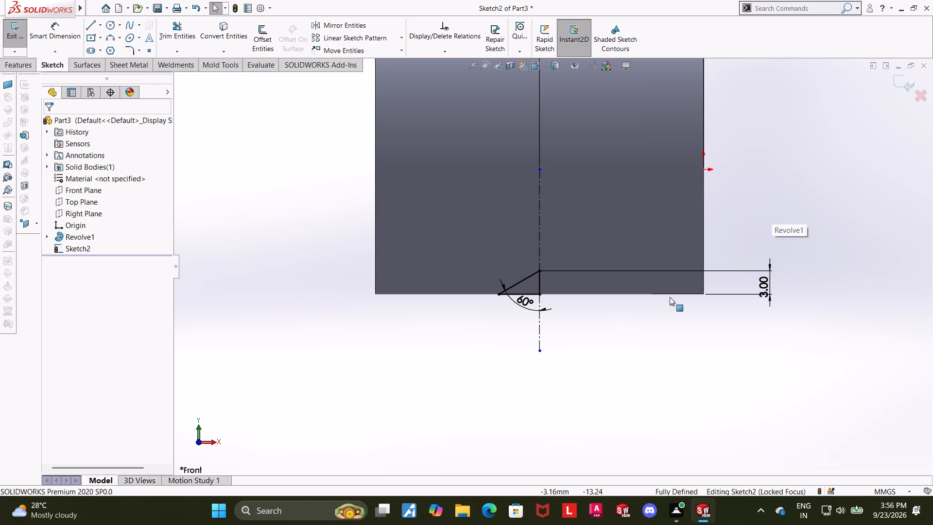
left_click(663, 318)
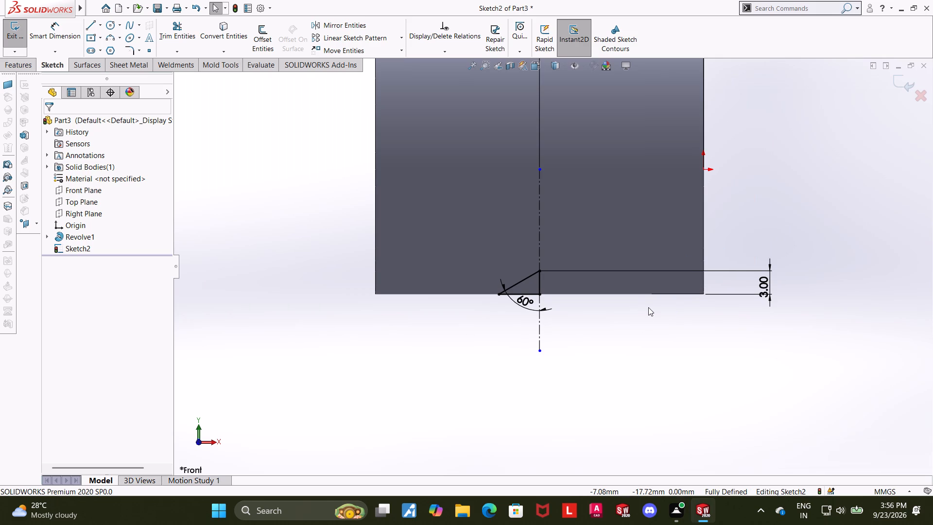
left_click(899, 81)
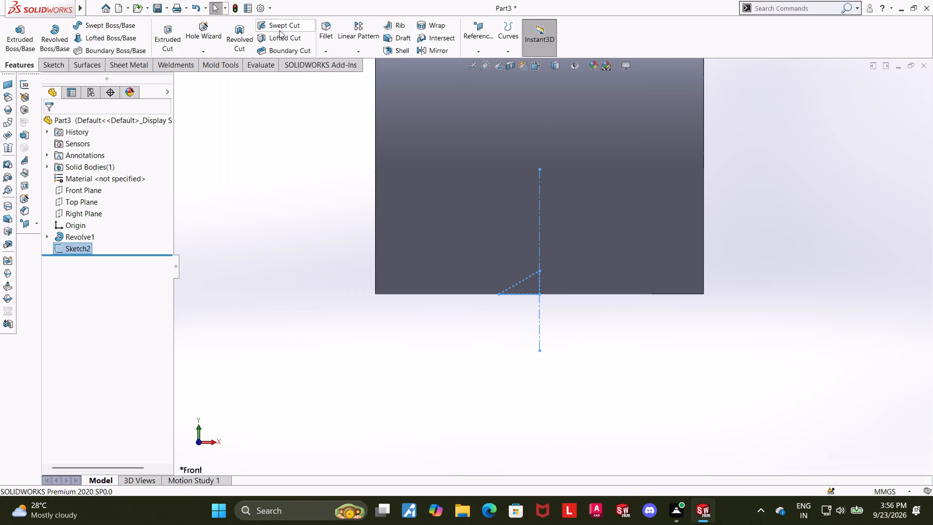
Revolve-cut the triangular profile 360° about the vertical centreline.
left_click(235, 41)
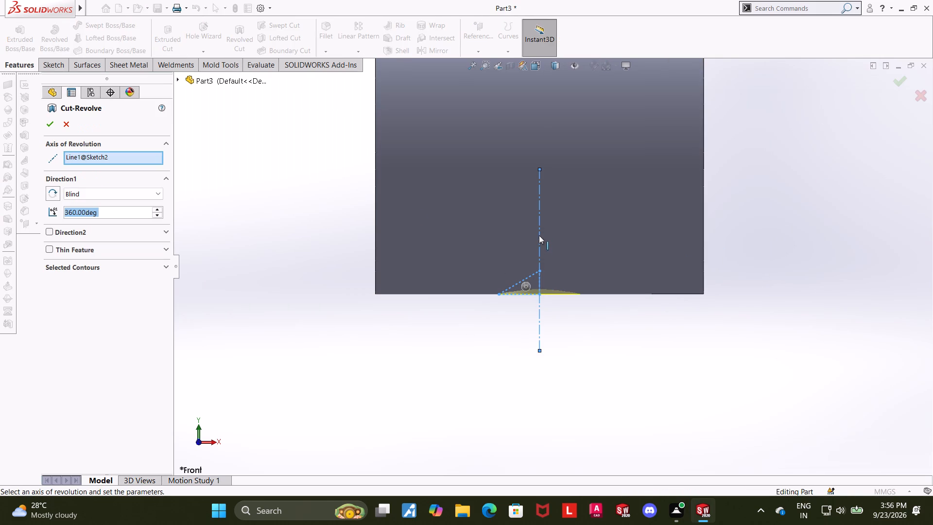
middle_click_drag(665, 329, 670, 332)
scroll(670, 332, "up", 1)
left_click(52, 128)
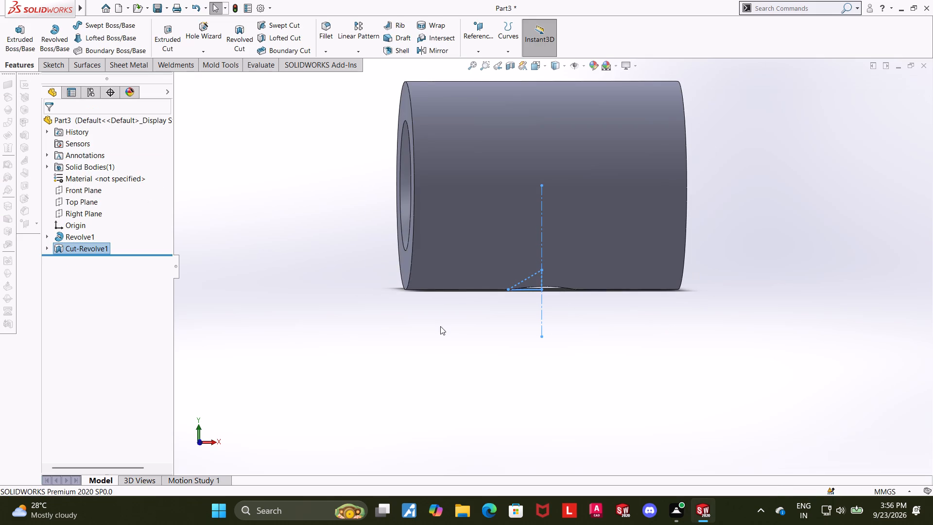
left_click(440, 326)
Examine the conical cut inside the body in wireframe display, from the Left view and from the side.
middle_click_drag(480, 310, 559, 308)
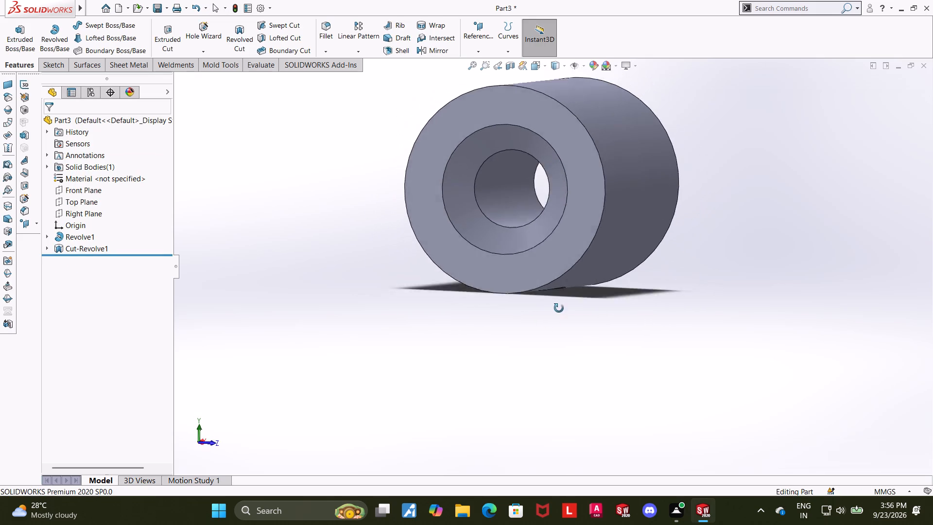
middle_click_drag(559, 308, 570, 312)
left_click(564, 68)
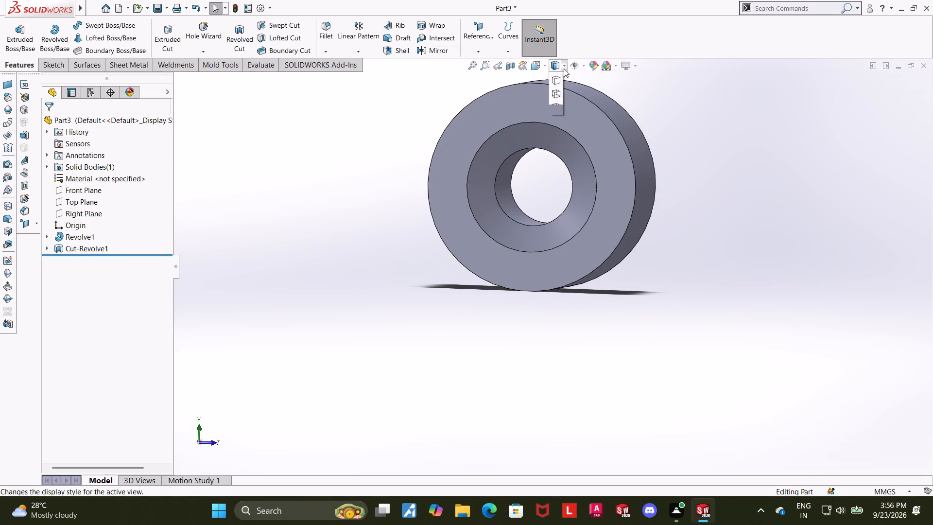
left_click(556, 133)
left_click(733, 226)
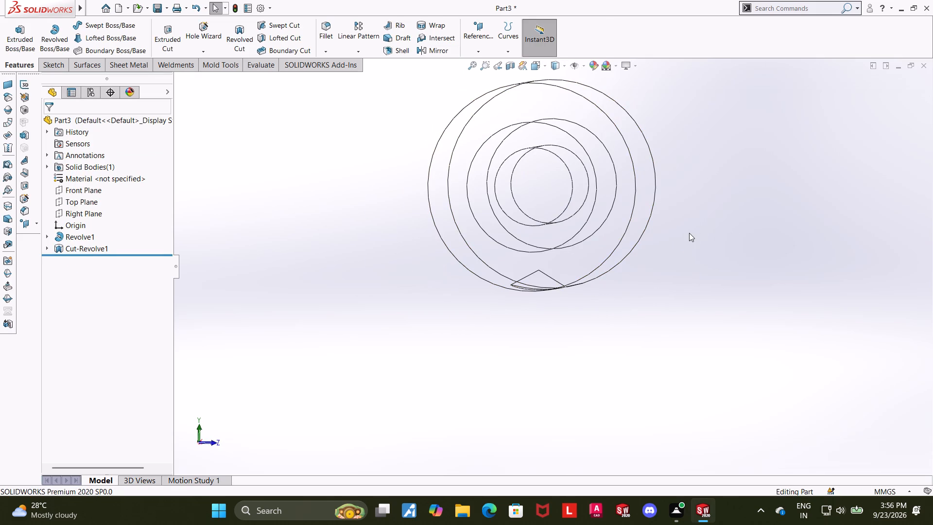
middle_click_drag(692, 232, 721, 230)
left_click(534, 69)
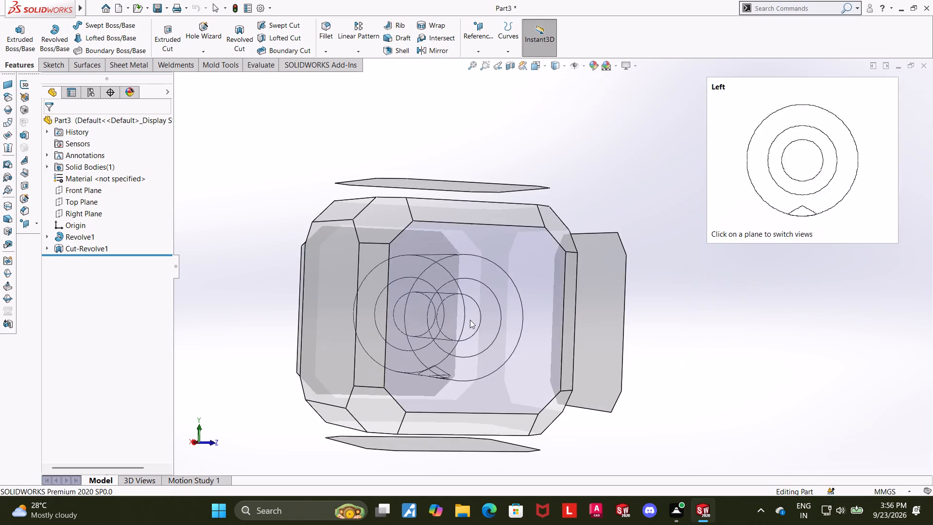
left_click(469, 320)
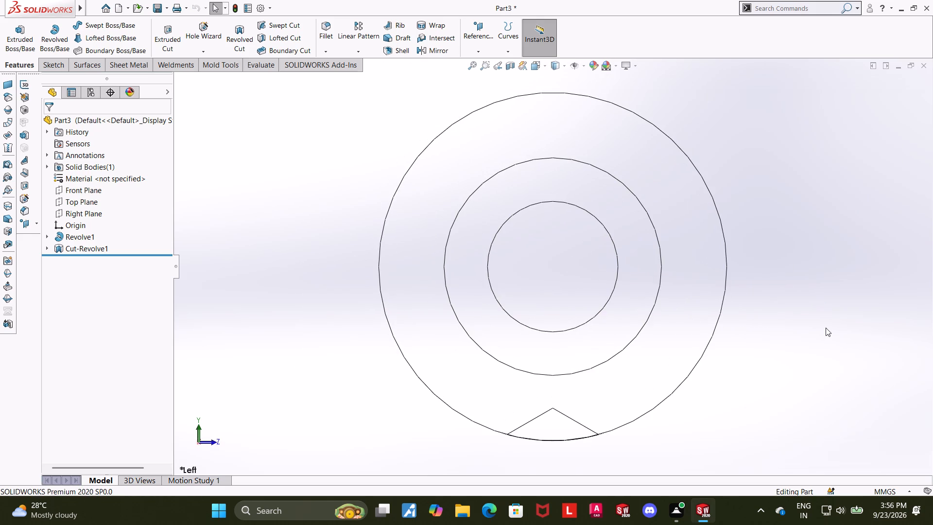
scroll(826, 328, "up", 2)
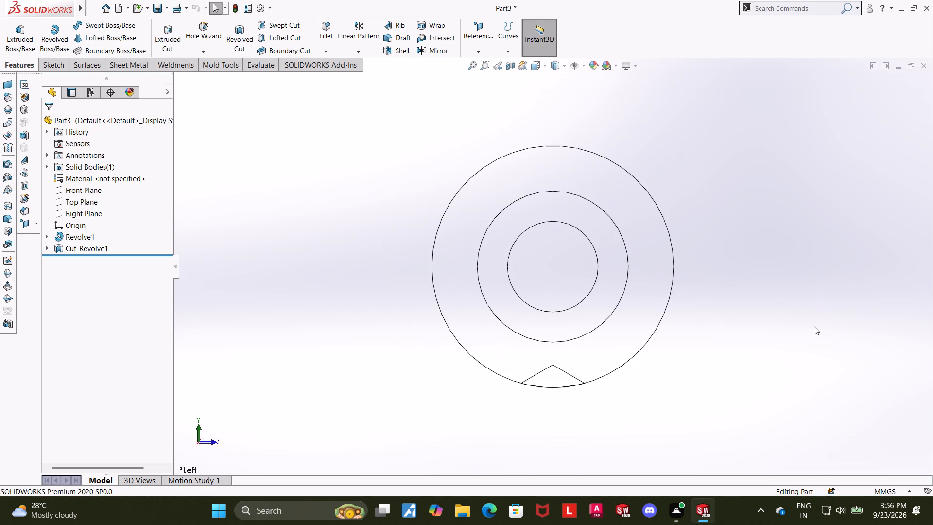
middle_click_drag(756, 330, 659, 335)
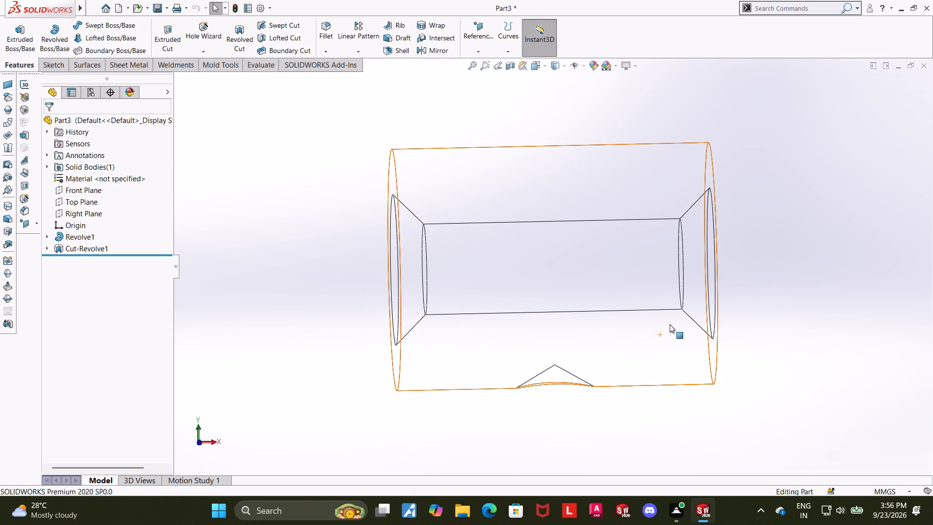
scroll(681, 321, "up", 2)
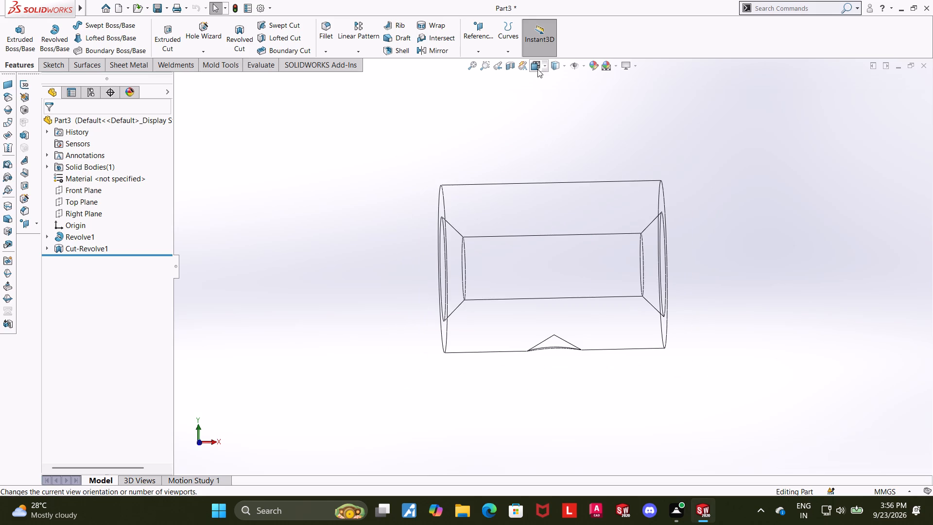
Return the display to shaded with edges and inspect the body's end face and outer surface.
left_click(560, 66)
left_click(558, 84)
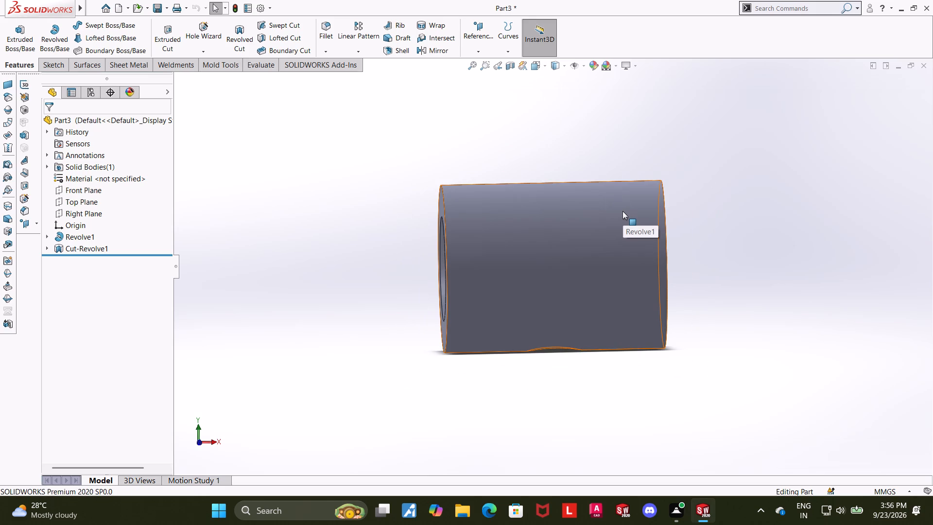
left_click(737, 250)
scroll(737, 251, "up", 1)
middle_click_drag(851, 261, 870, 262)
middle_click_drag(739, 285, 802, 283)
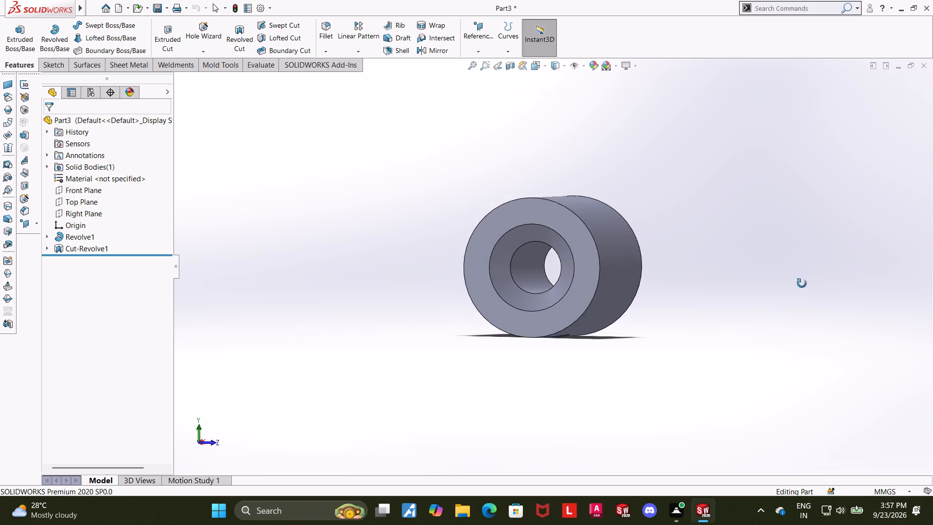
middle_click_drag(802, 283, 712, 279)
scroll(710, 279, "down", 1)
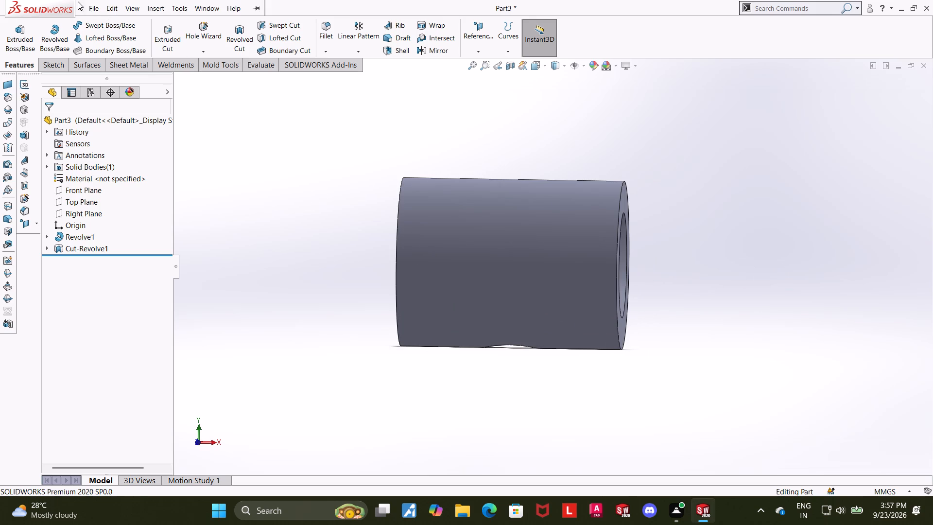
Save the part as "Bush governer assem" in the Downloads folder.
left_click(124, 128)
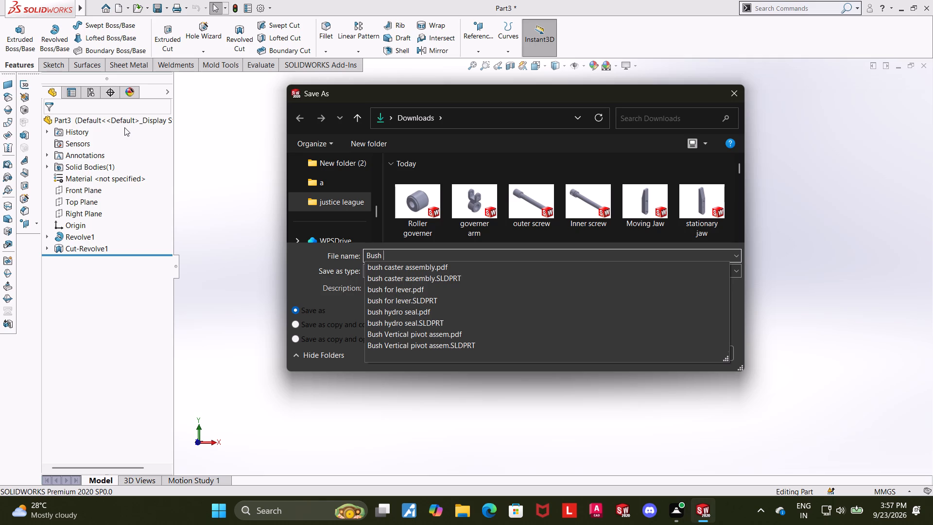
type("governed")
key("BackSpace")
key("BackSpace")
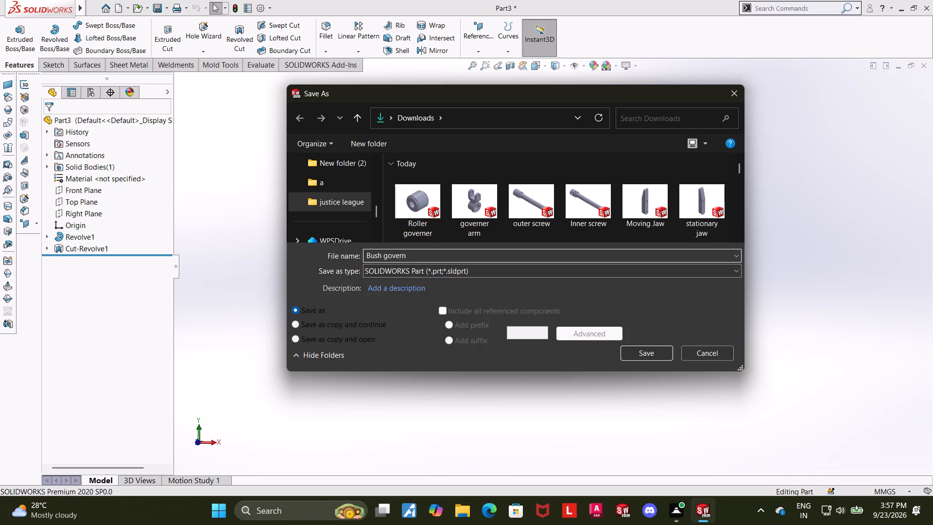
key("BackSpace")
type("ner s")
key("BackSpace")
type("assem")
left_click(667, 350)
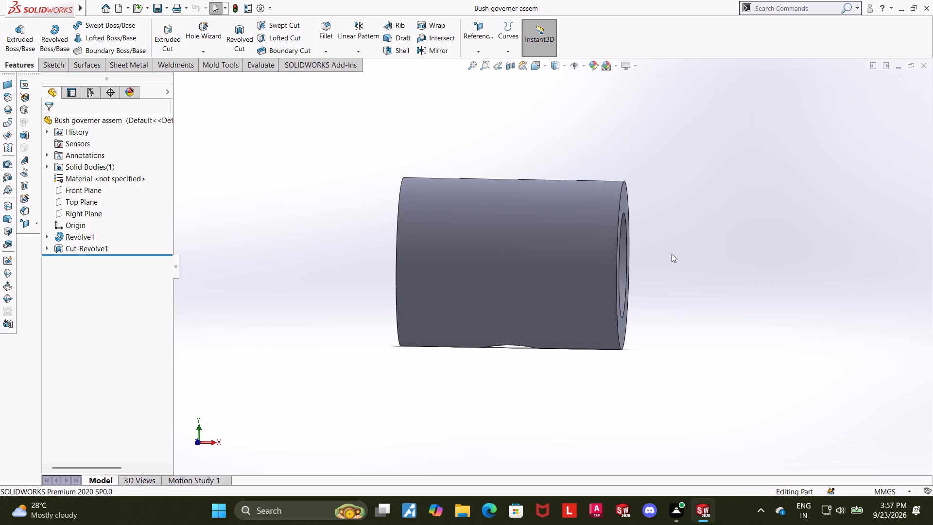
Create a new part document.
left_click(98, 24)
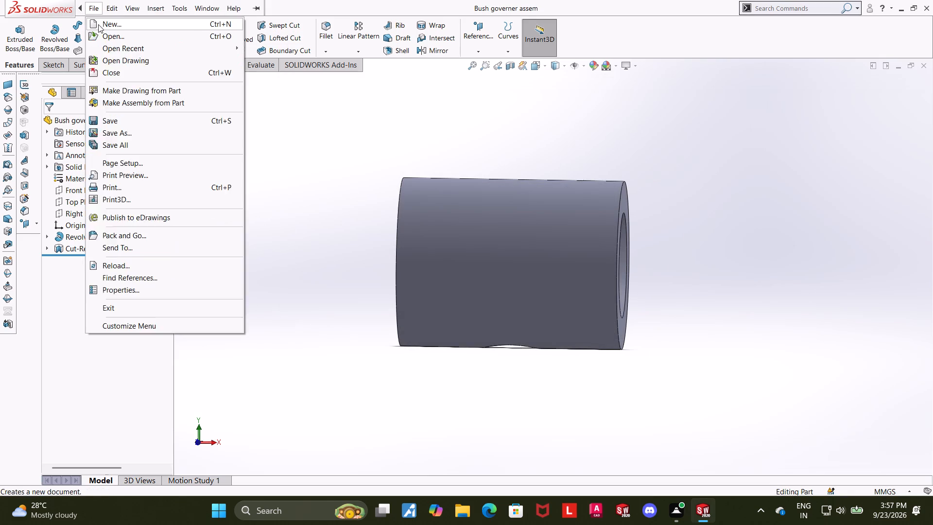
double_click(223, 235)
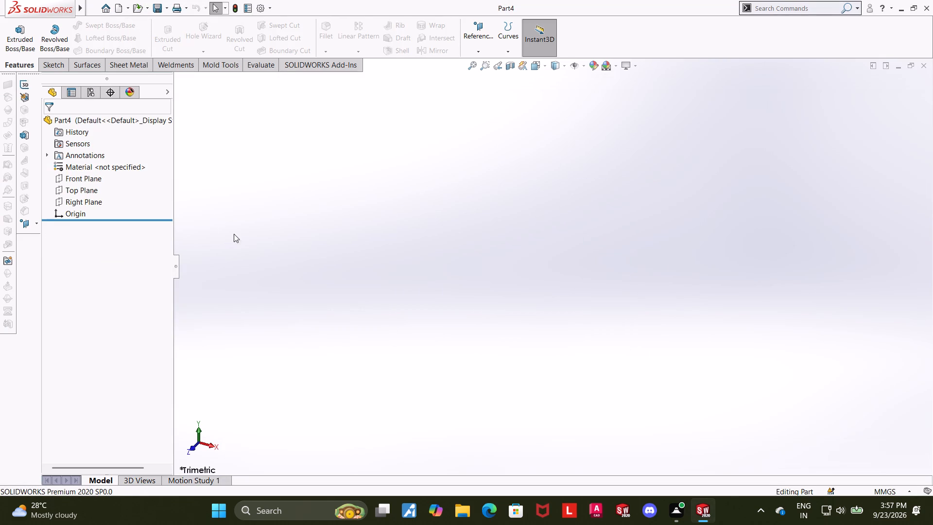
Start a sketch on the Top Plane and draw a circle of about 37.1 mm radius centred on the origin.
left_click(86, 192)
left_click(97, 178)
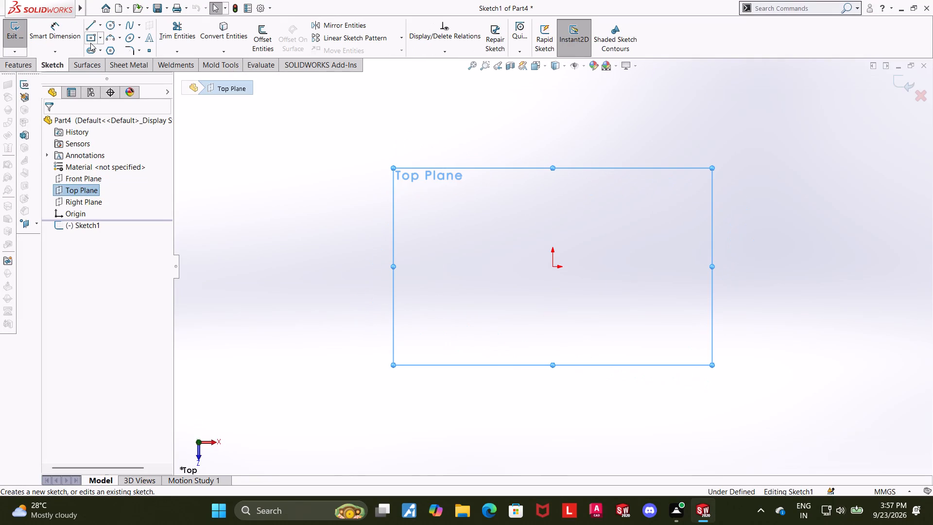
left_click(108, 25)
left_click(553, 269)
left_click(611, 234)
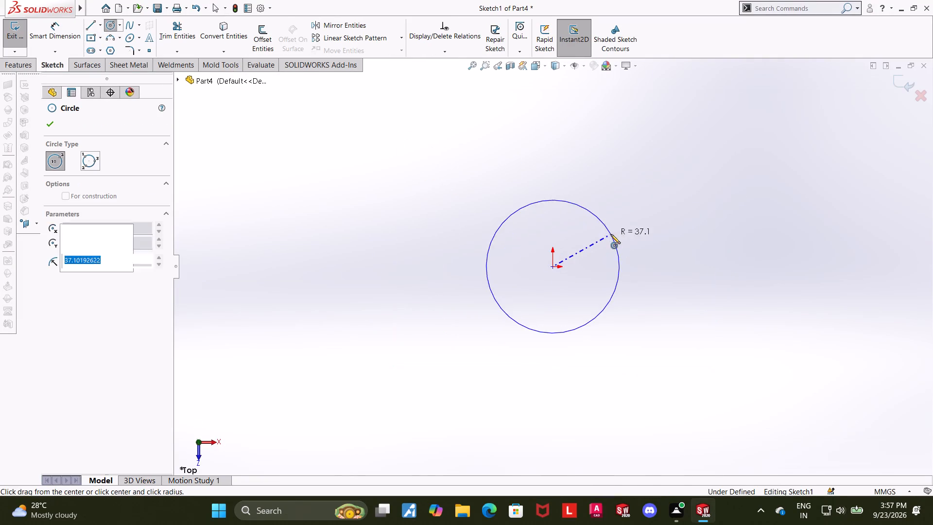
Dimension the circle's diameter as 16 mm and exit the sketch.
left_click(82, 24)
left_click(554, 199)
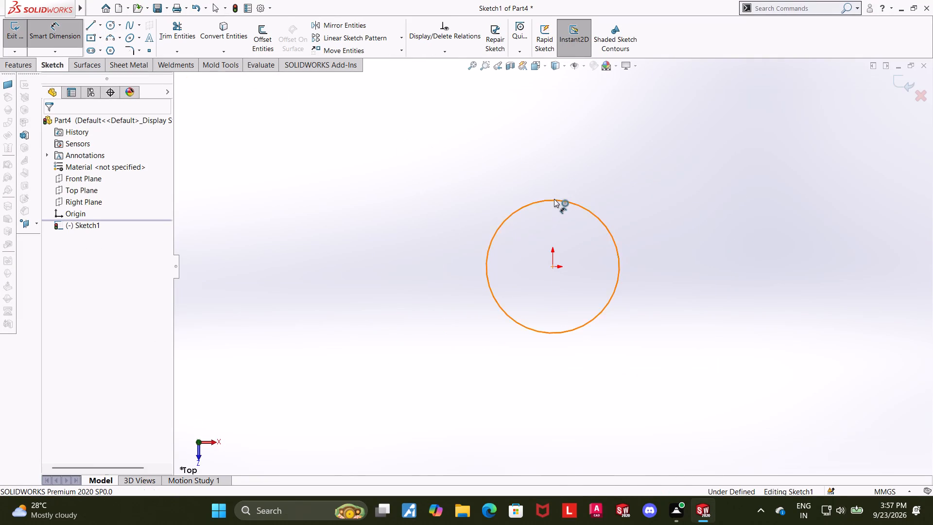
left_click(570, 159)
type("16")
key("Return")
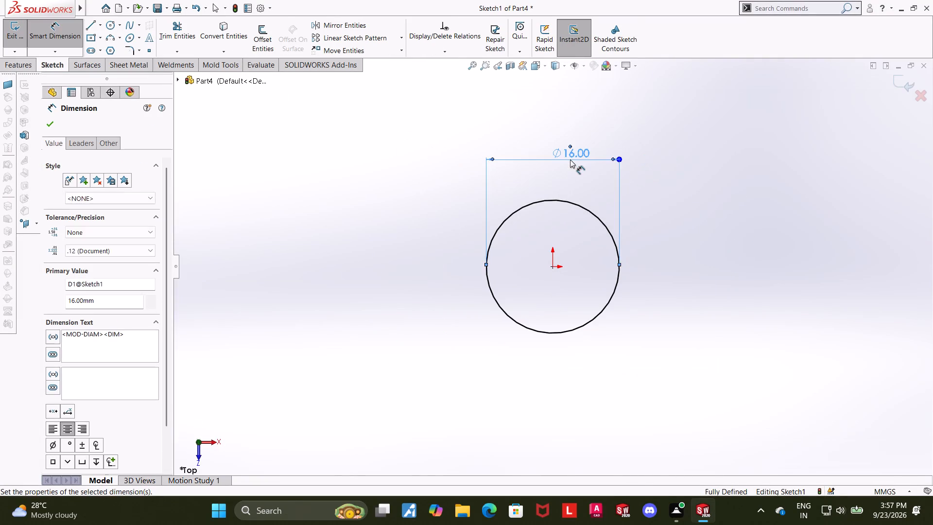
key("Escape")
left_click(898, 77)
middle_click_drag(742, 227, 701, 149)
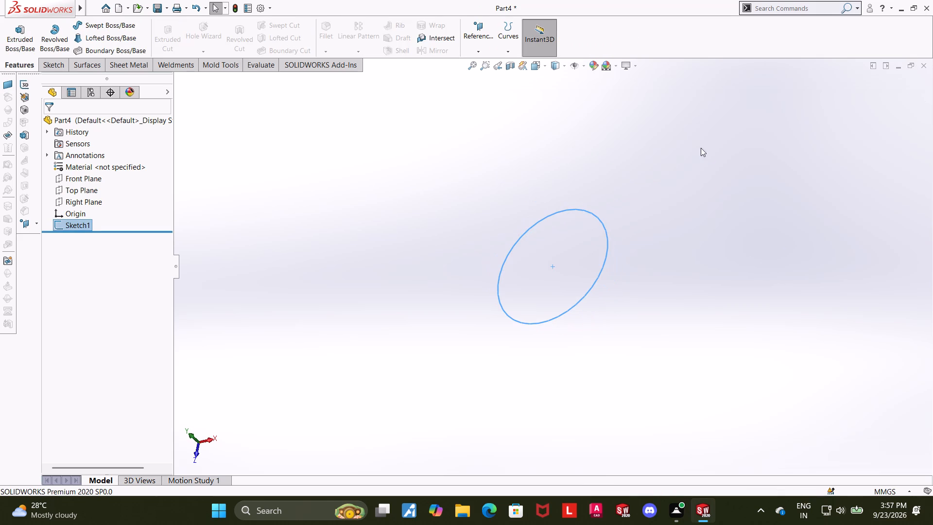
Extrude the 16 mm circle 60 mm with the Mid Plane end condition.
left_click(21, 27)
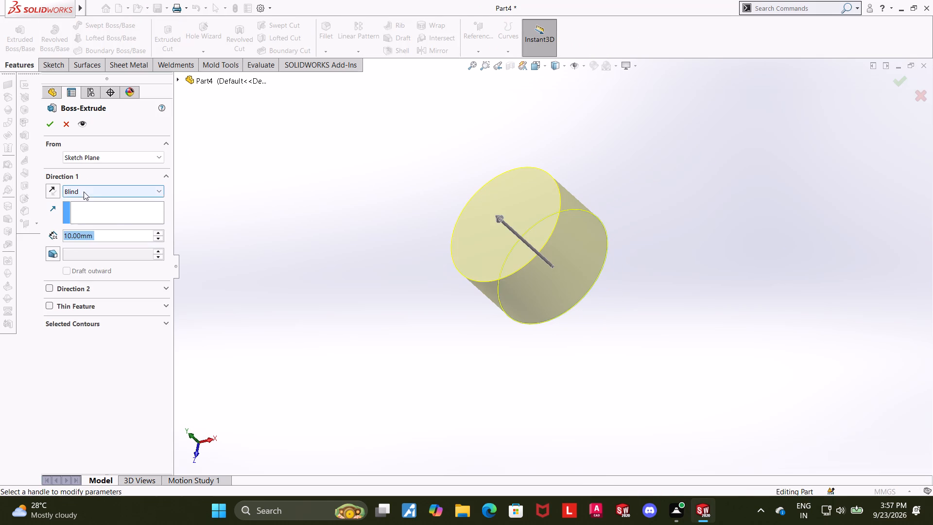
left_click(84, 192)
left_click(91, 243)
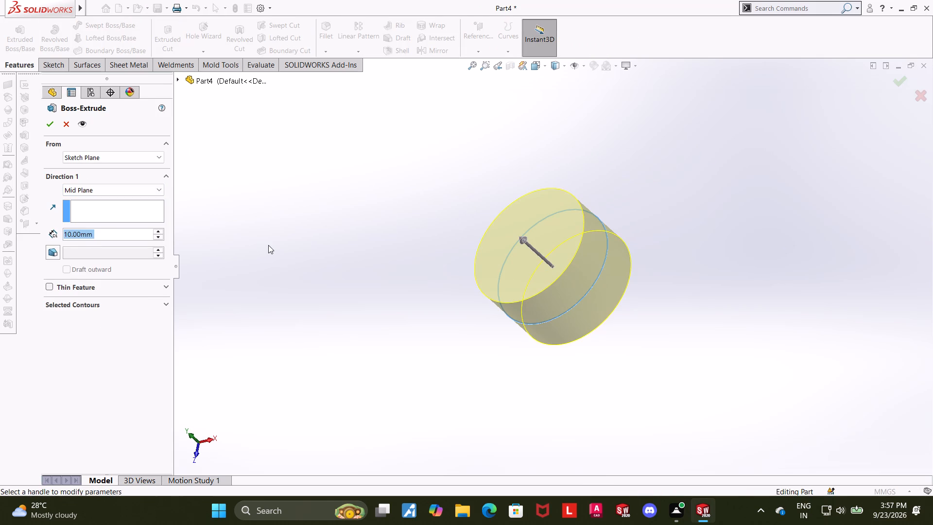
type("6-")
key("BackSpace")
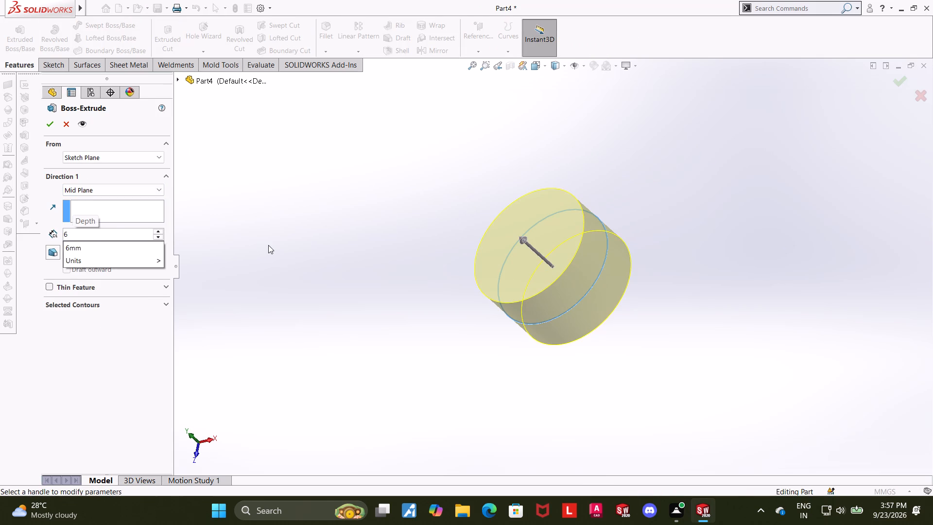
key("0")
key("Return")
left_click(54, 126)
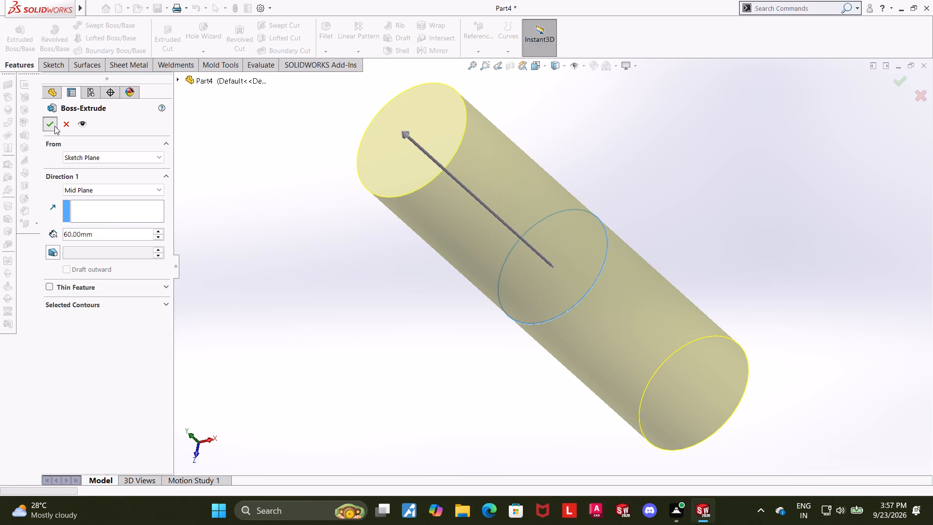
left_click(262, 280)
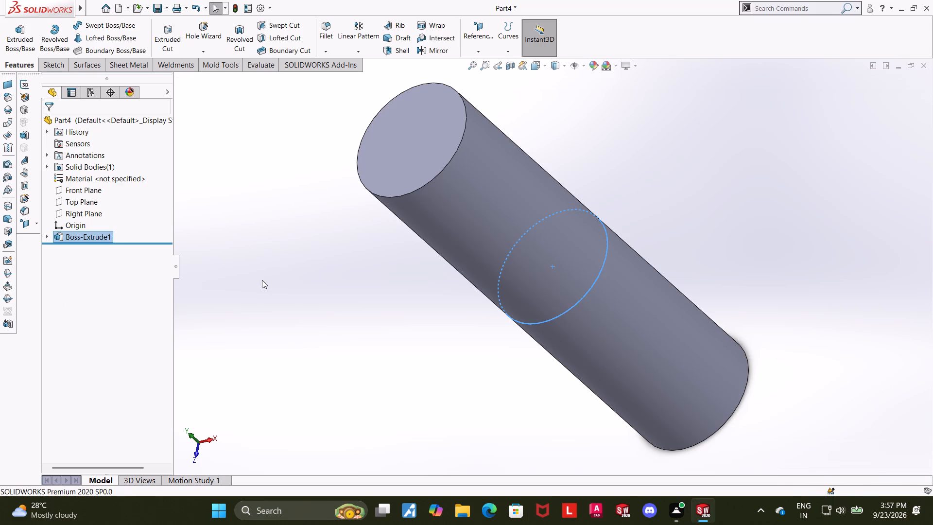
Start a sketch on the Front Plane and draw a circle of about 2.3 mm radius about 24 mm above the origin.
middle_click_drag(283, 311, 308, 268)
left_click(71, 190)
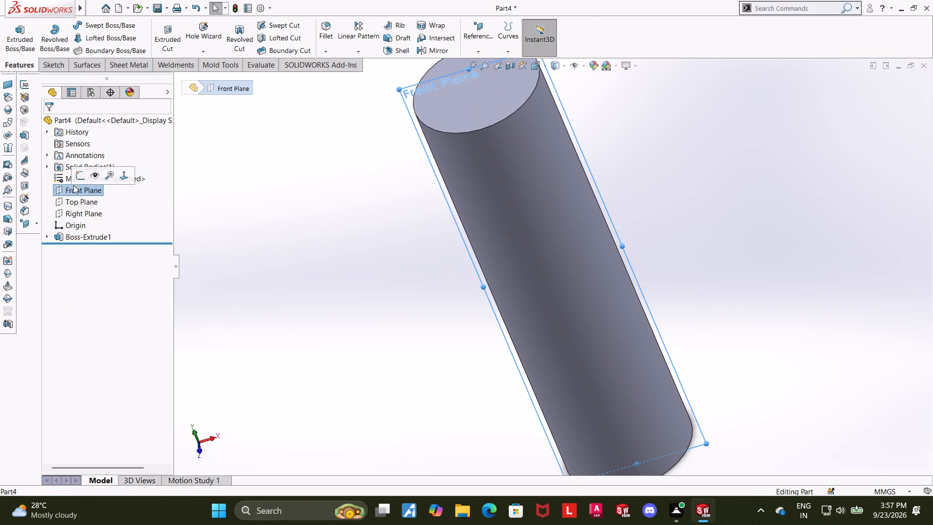
left_click(76, 175)
left_click(87, 245)
left_click(111, 233)
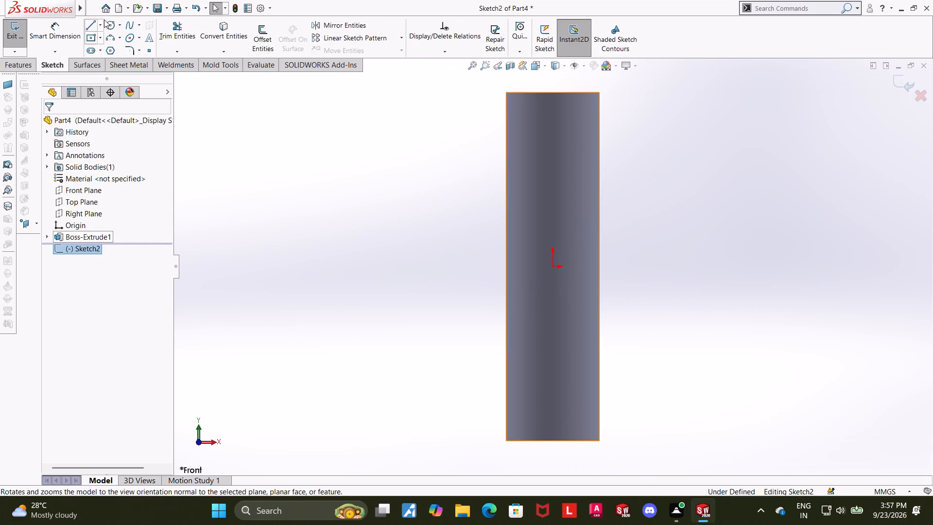
left_click(113, 25)
left_click(553, 127)
left_click(566, 125)
key("Escape")
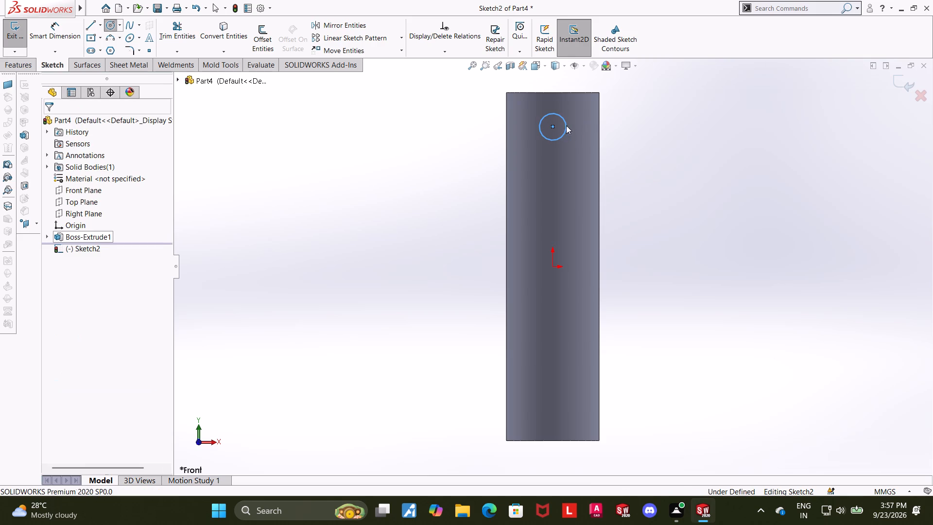
Dimension the small circle's diameter as 5 mm.
left_click(66, 28)
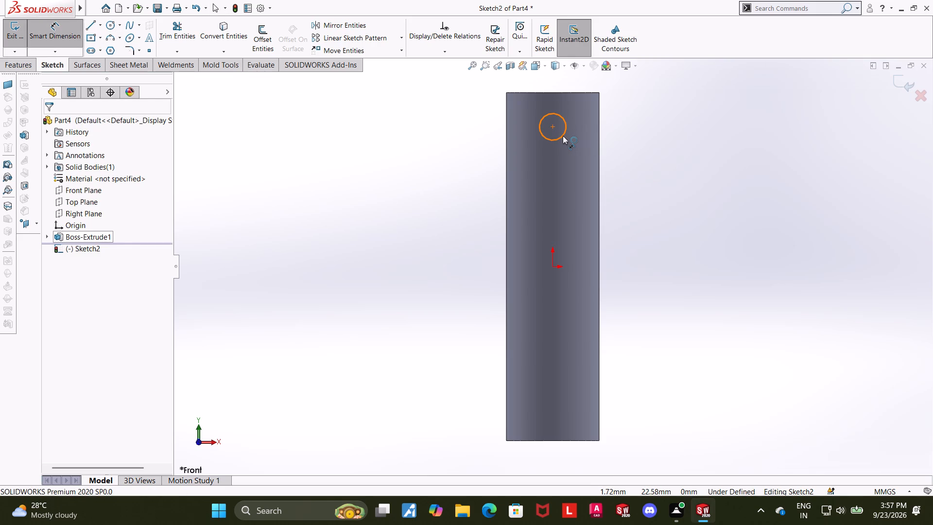
left_click(563, 136)
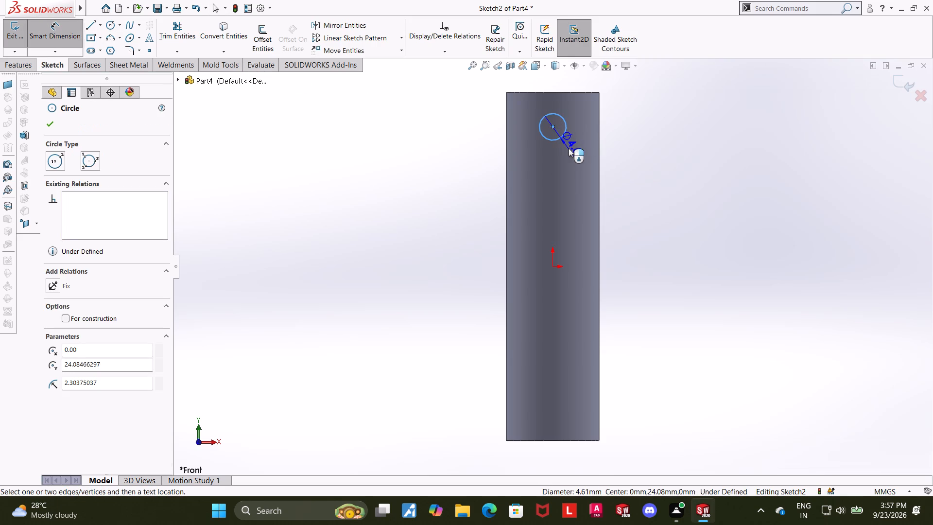
left_click(576, 159)
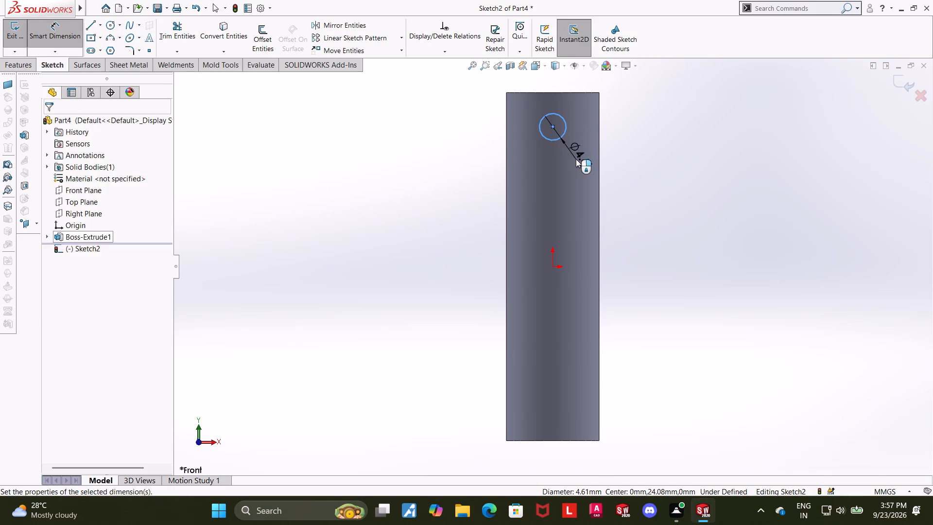
key("5")
key("Return")
key("Escape")
key("Escape")
key("Escape")
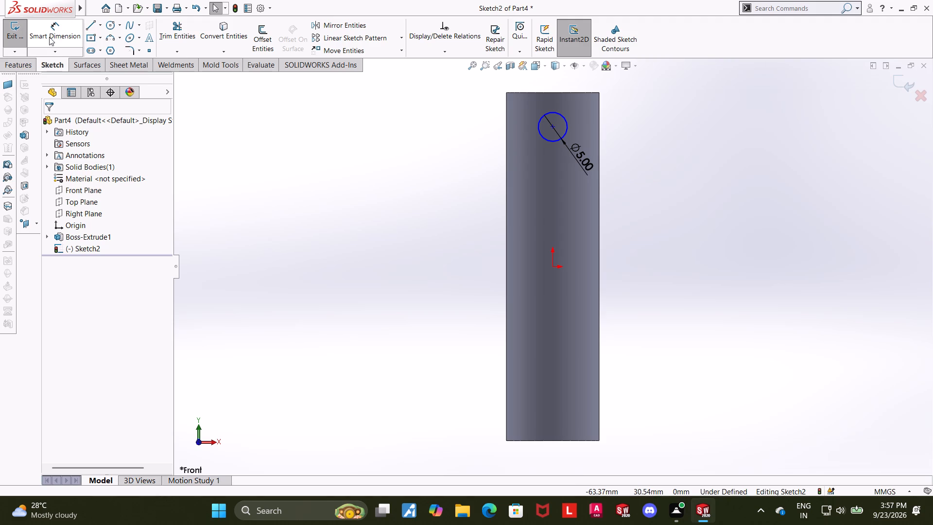
Dimension the circle's centre 6 mm below the cylinder's top edge.
left_click(56, 36)
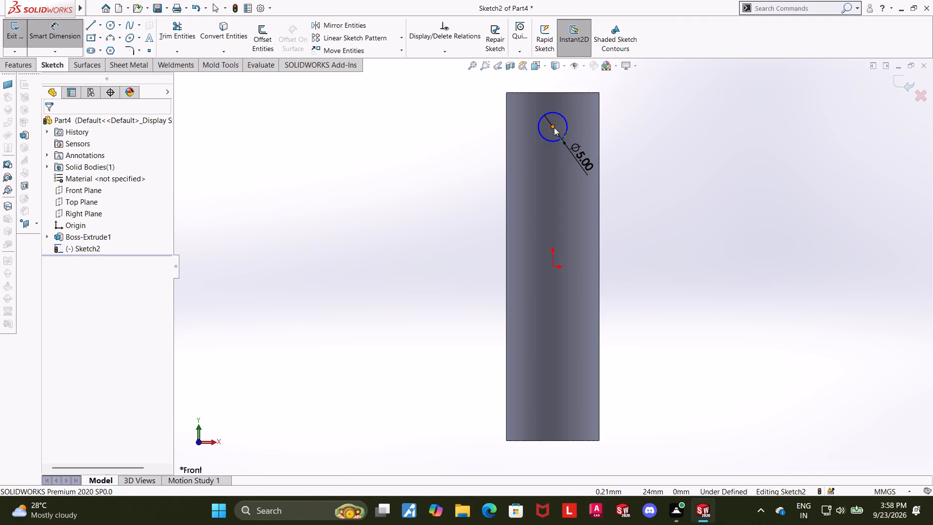
left_click(554, 127)
left_click(555, 92)
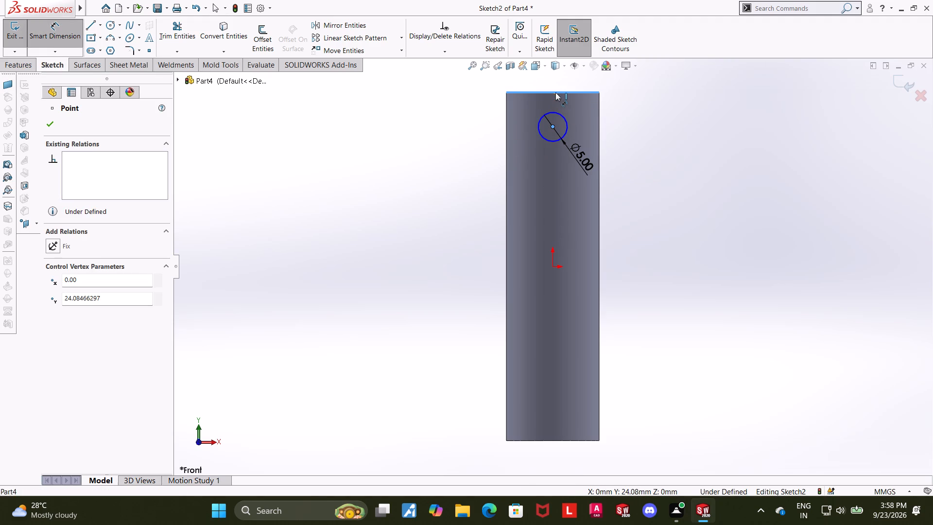
left_click(470, 108)
key("6")
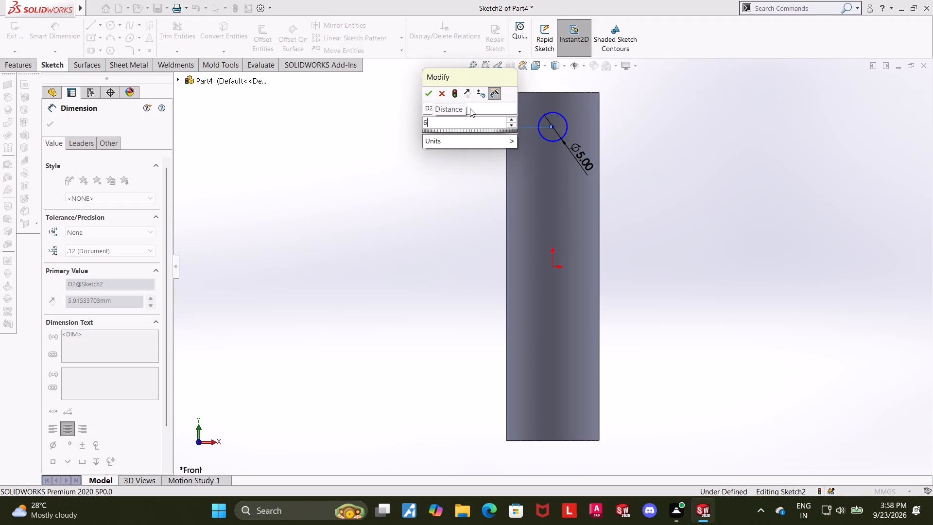
key("Return")
key("Escape")
key("Escape")
key("Escape")
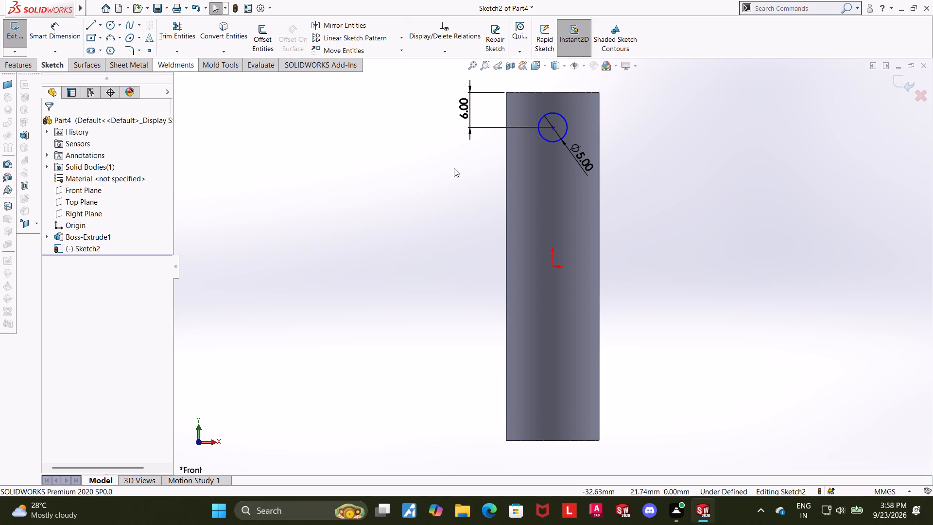
Add a Vertical relation between the circle's centre and the origin.
left_click(551, 127)
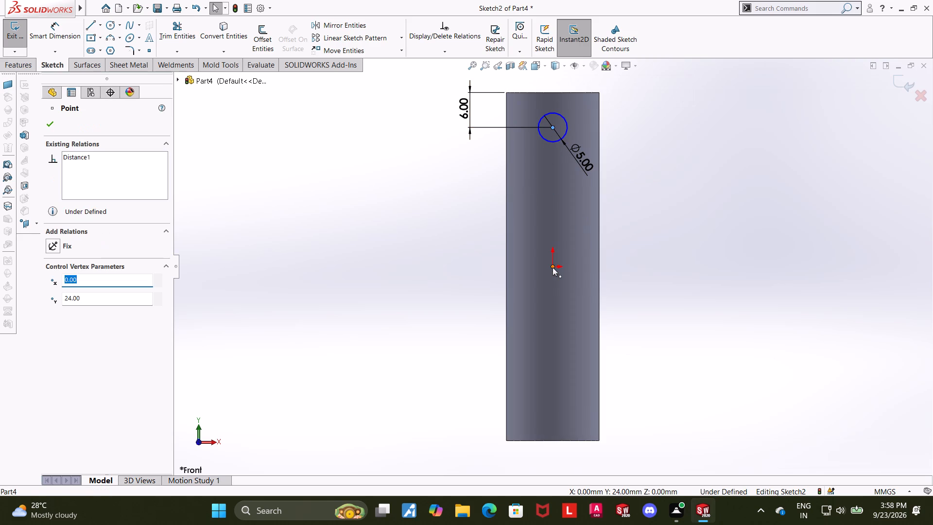
left_click(553, 267, "ctrl")
left_click(57, 307)
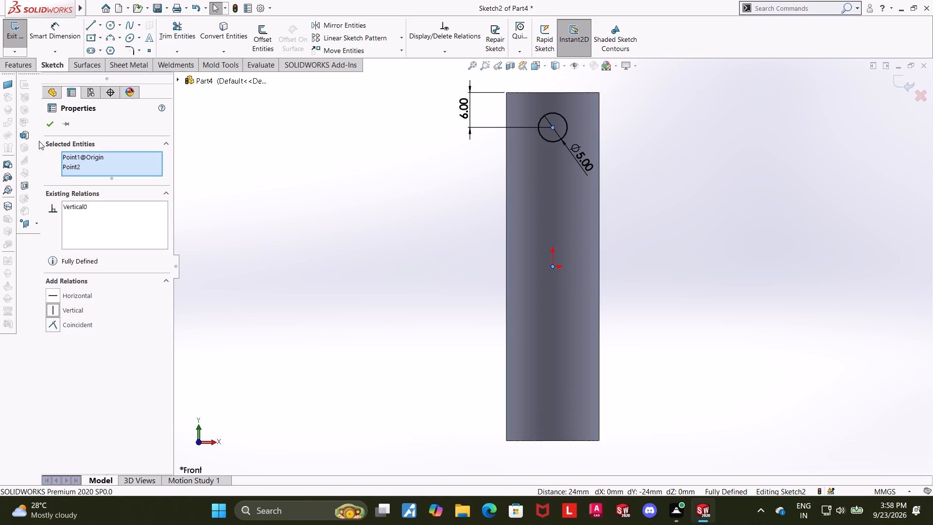
double_click(50, 132)
key("Escape")
key("Escape")
Draw a horizontal centerline about 18.6 mm long from the origin, extending past the cylinder's side.
left_click(99, 27)
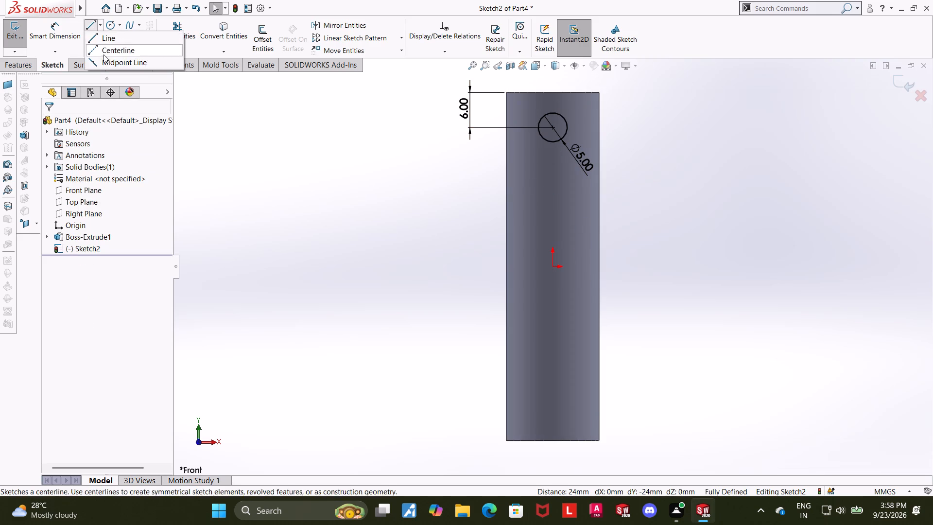
left_click(104, 54)
left_click(553, 267)
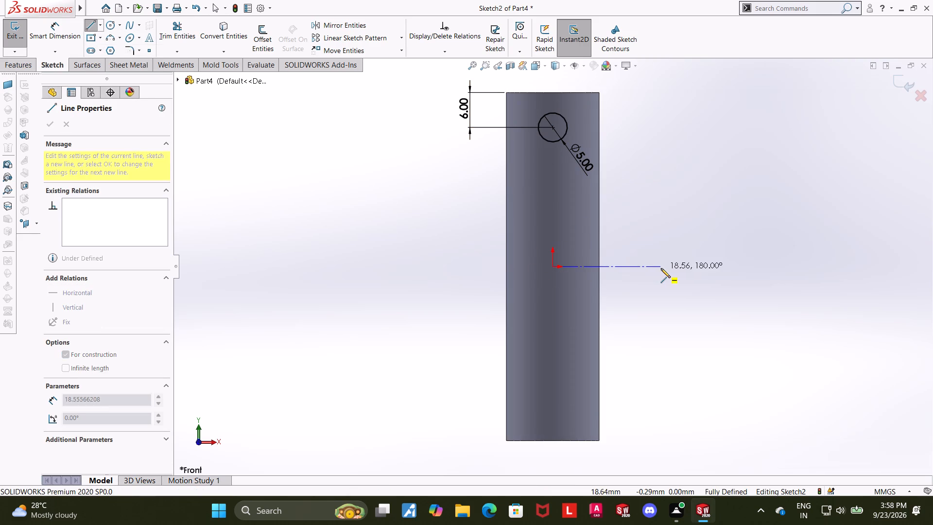
left_click(661, 268)
key("Escape")
key("Escape")
key("Escape")
Mirror the 5 mm circle about the horizontal centerline, keeping the original.
left_click(316, 26)
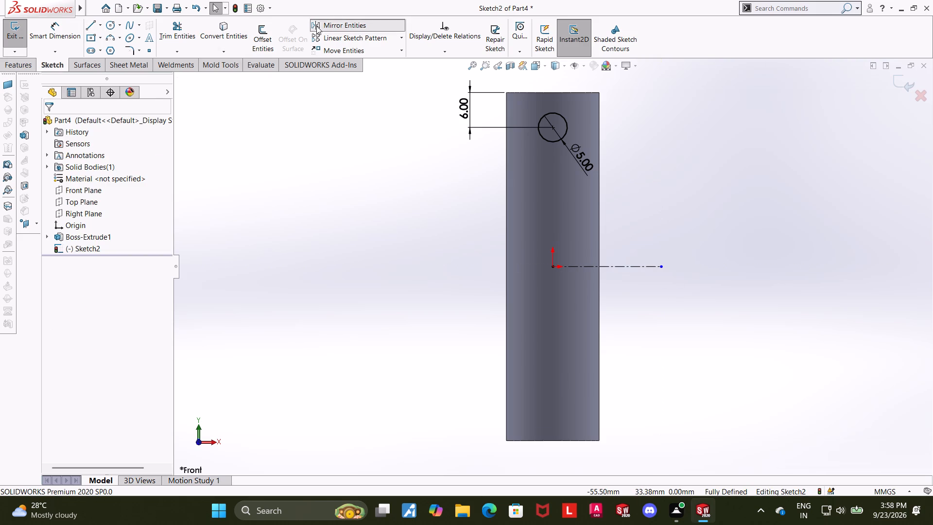
left_click(564, 116)
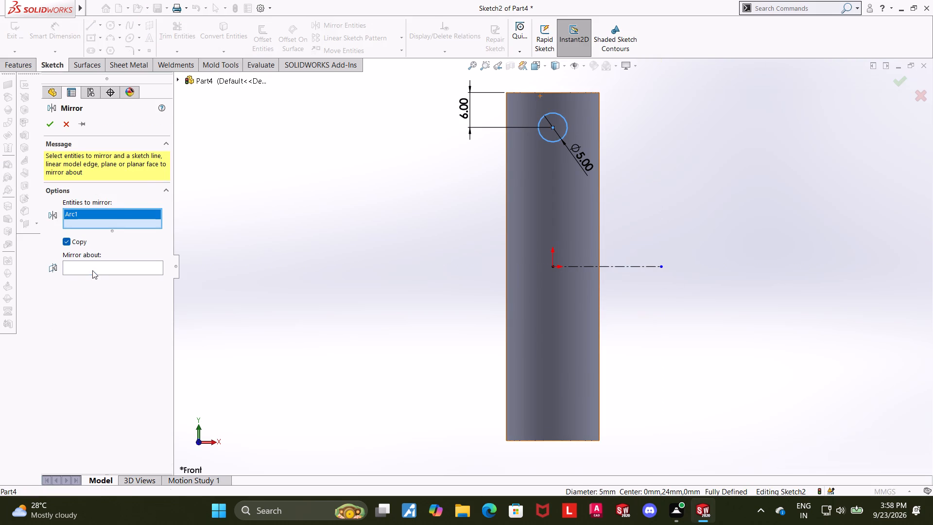
left_click(92, 270)
left_click(621, 268)
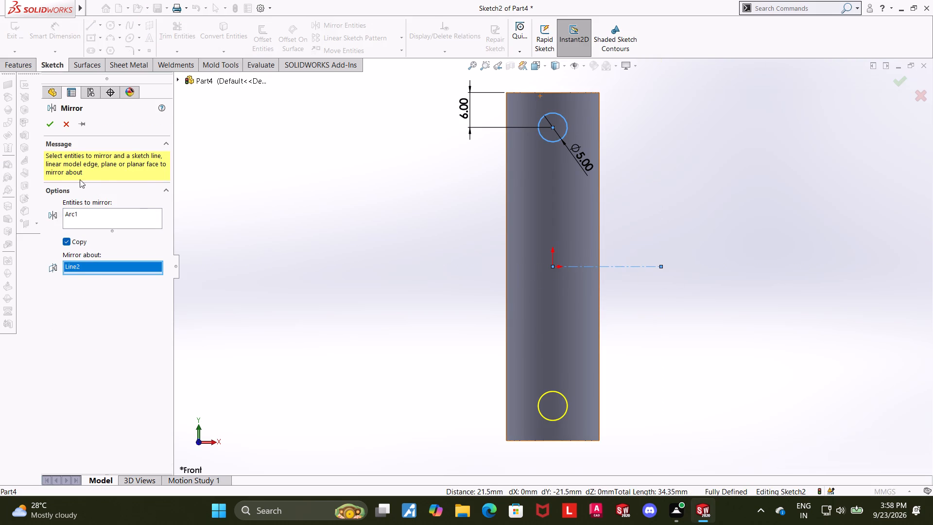
left_click(50, 126)
left_click(789, 260)
Exit the sketch and cut-extrude both circles through the cylinder using Through All - Both.
middle_click_drag(780, 252, 764, 253)
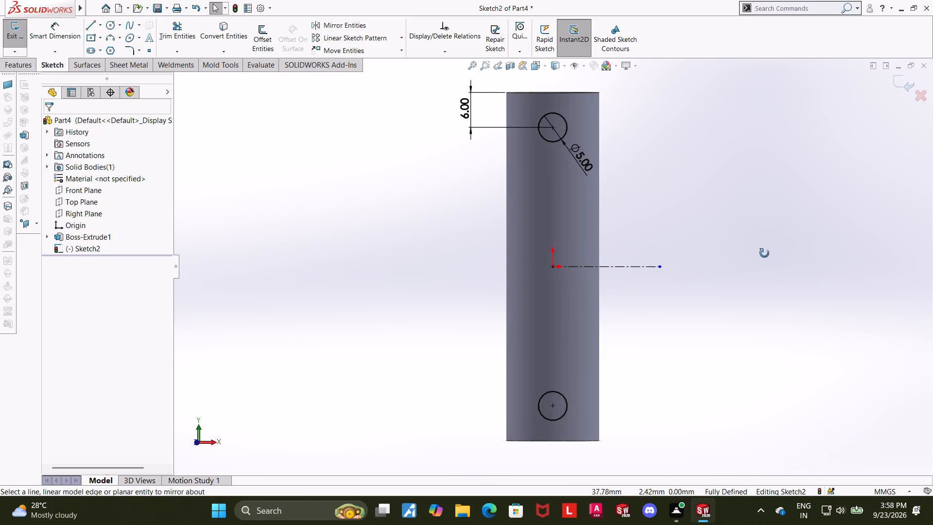
middle_click_drag(764, 253, 732, 254)
left_click(904, 85)
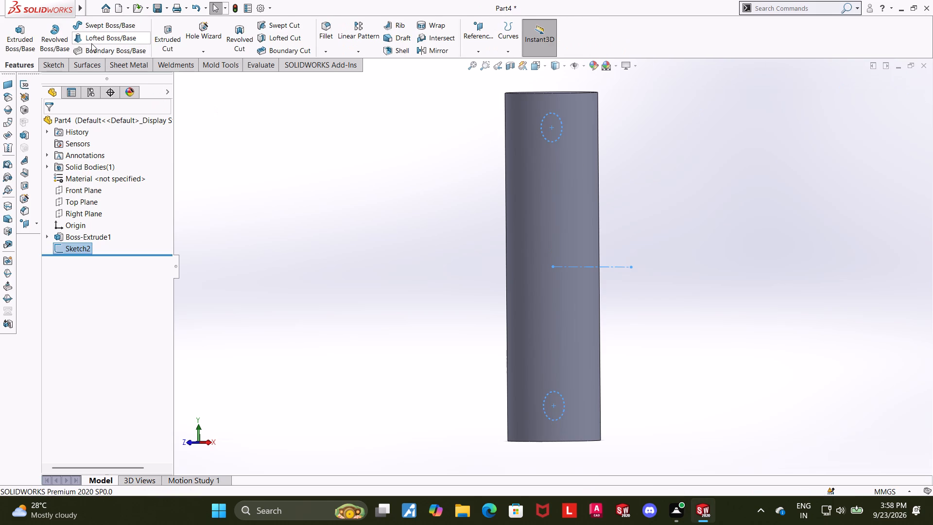
left_click(165, 29)
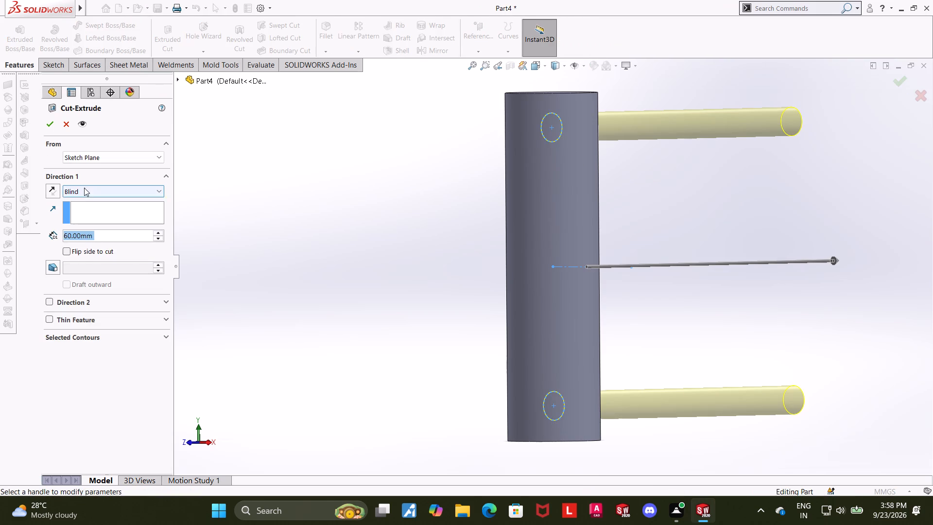
left_click(84, 188)
left_click(96, 220)
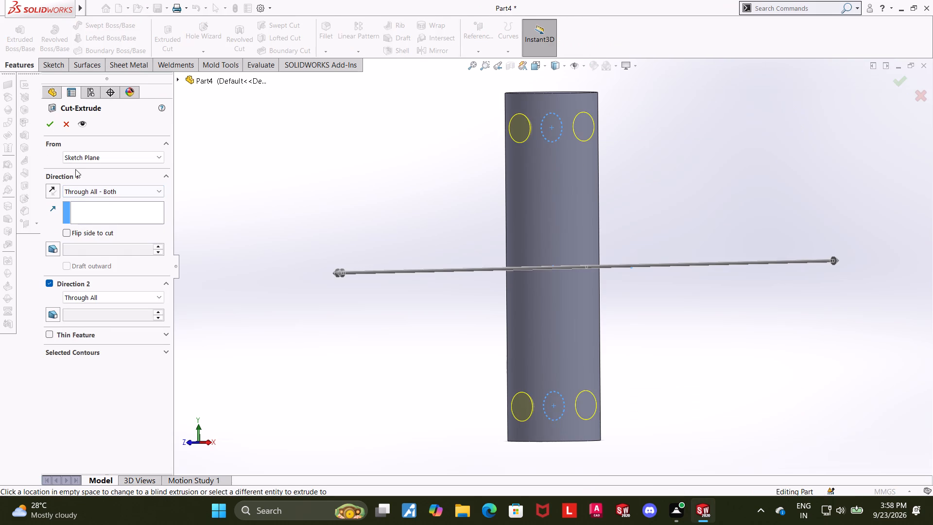
left_click(48, 125)
left_click(361, 226)
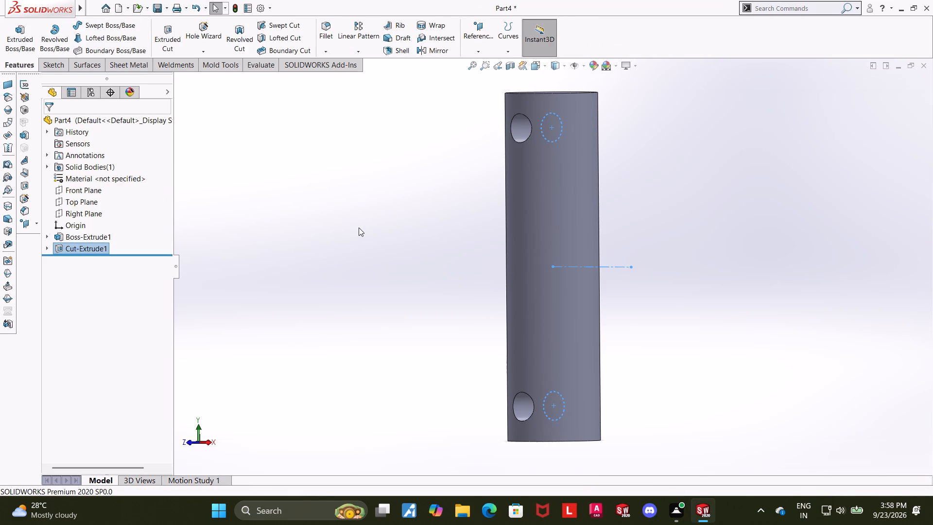
Examine the base cylinder's sketch and extrusion dimensions without changing them.
middle_click_drag(365, 228, 380, 234)
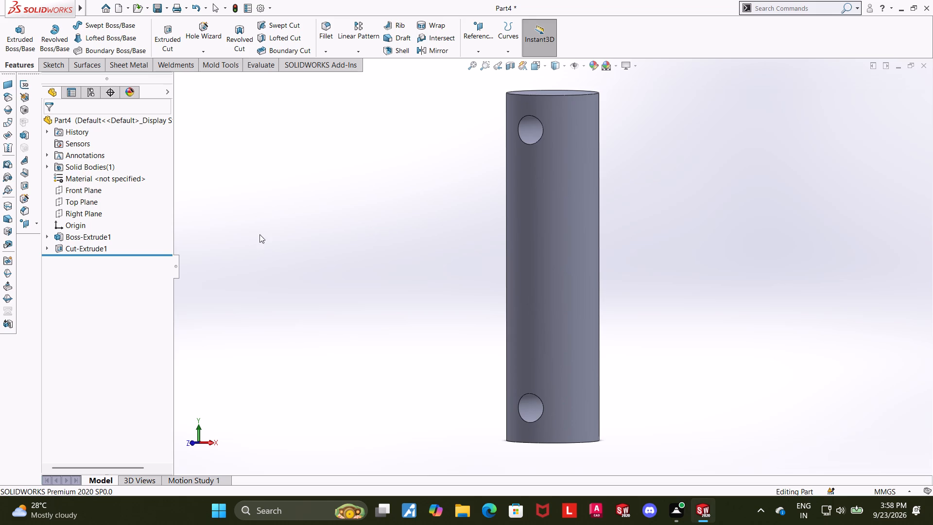
left_click(49, 236)
left_click(80, 252)
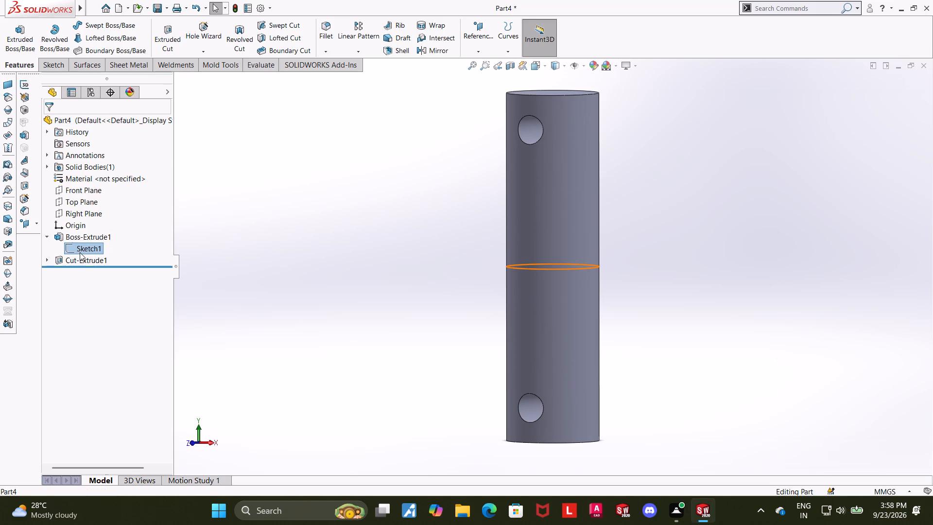
middle_click_drag(332, 245, 333, 302)
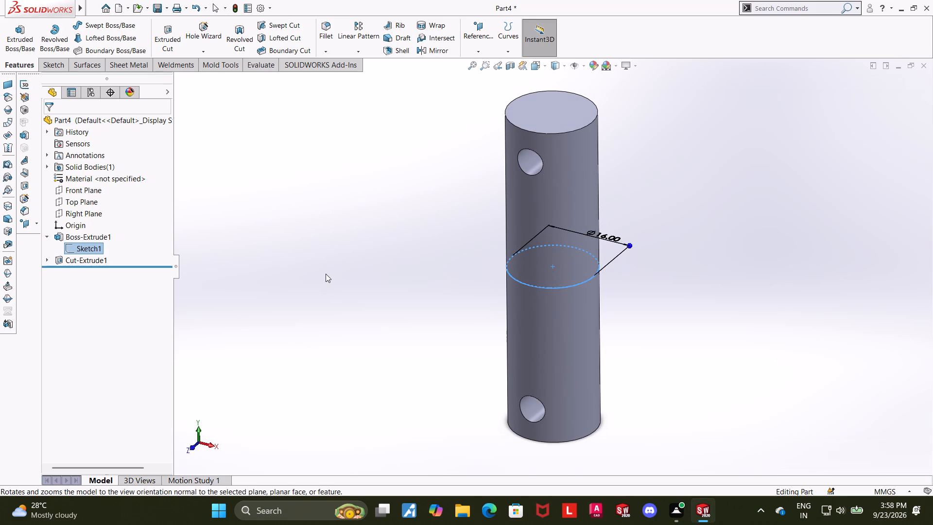
middle_click_drag(328, 274, 329, 305)
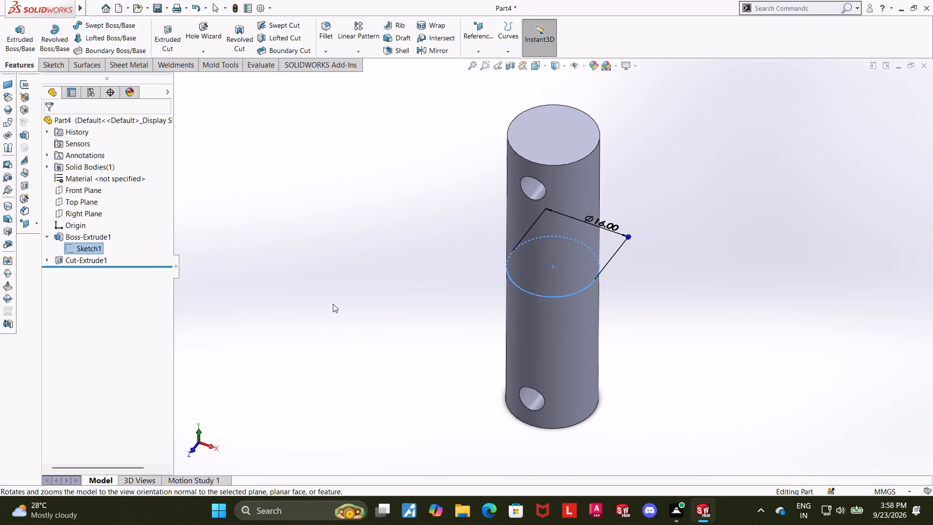
left_click(64, 235)
left_click(76, 209)
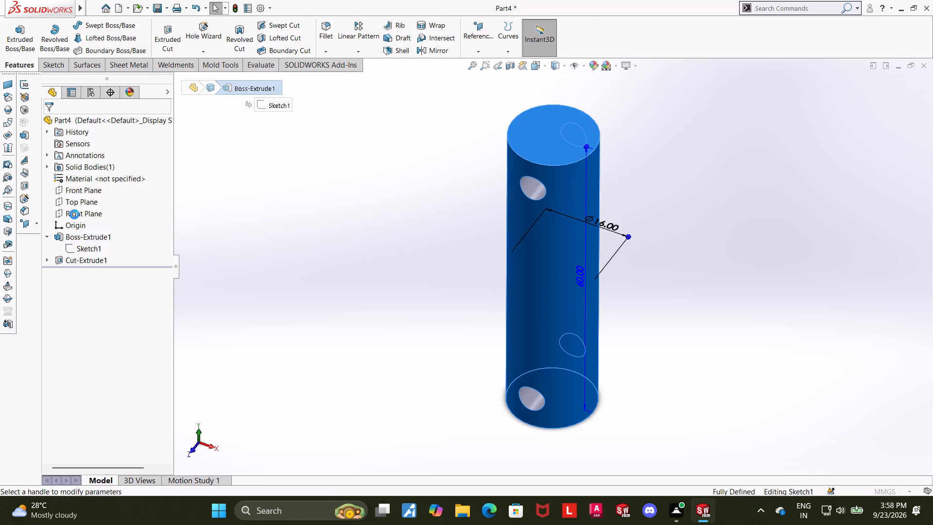
left_click(69, 124)
left_click(373, 194)
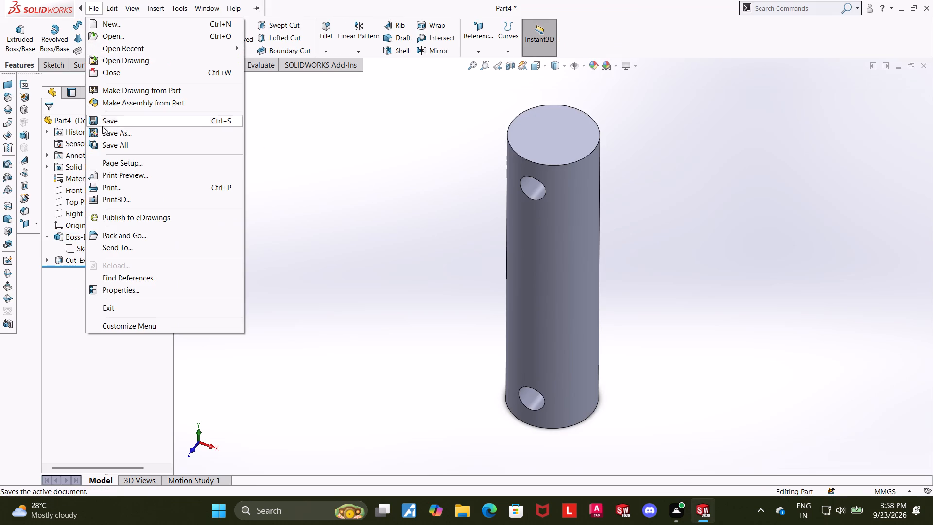
Save the cross-drilled pin part in Downloads as "pin governers assem".
left_click(118, 131)
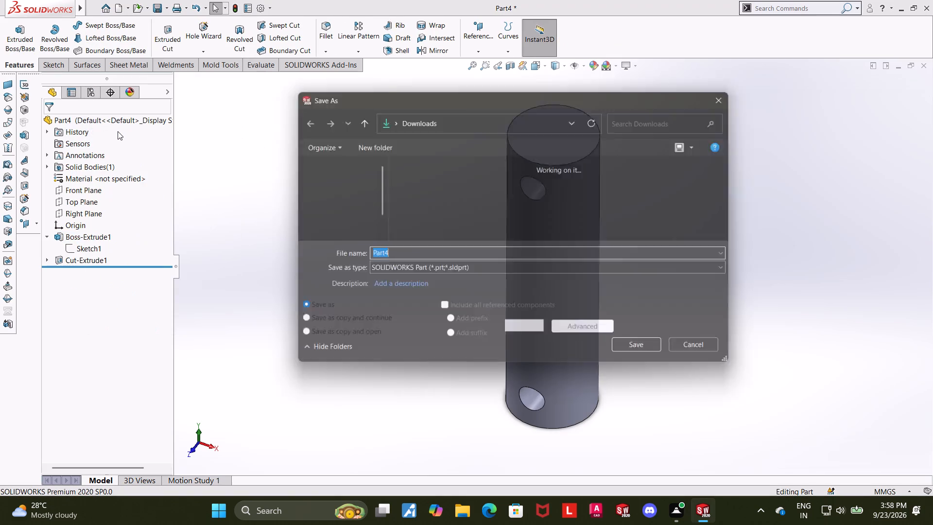
type("pin gov")
type("erners assem")
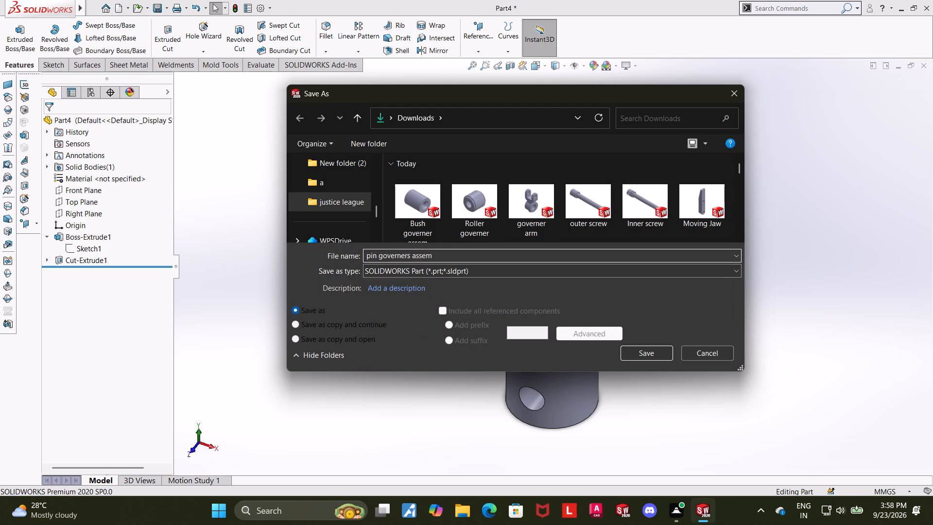
left_click(638, 354)
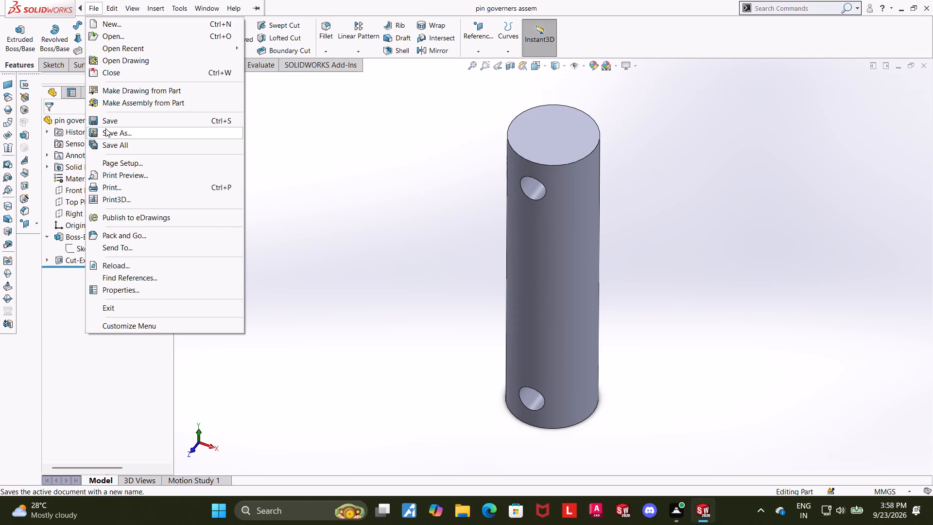
Create a new part and start a sketch on the Front Plane.
left_click(104, 23)
double_click(249, 237)
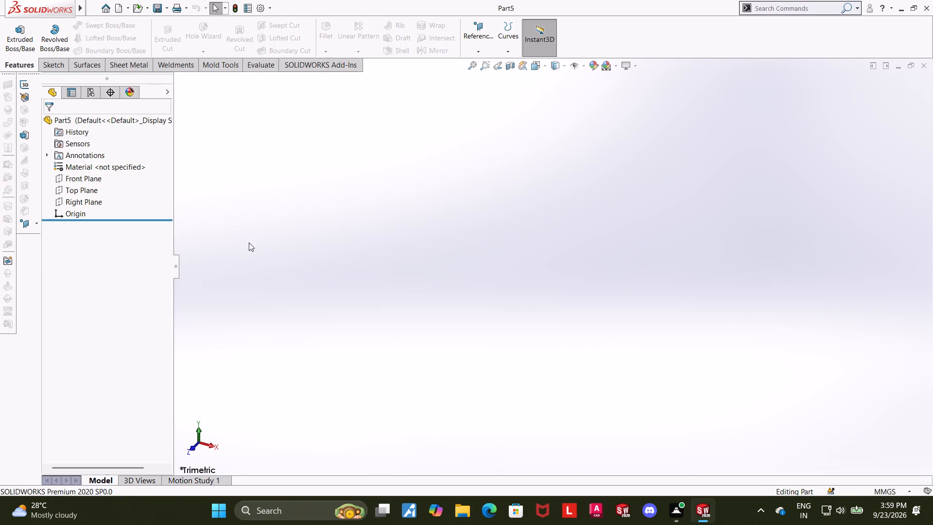
left_click(75, 181)
left_click(83, 167)
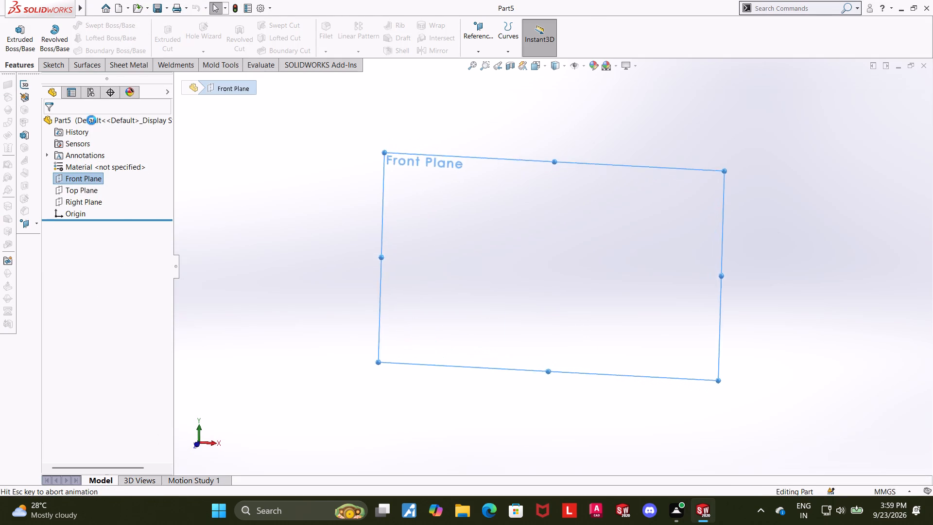
left_click(106, 28)
key("Escape")
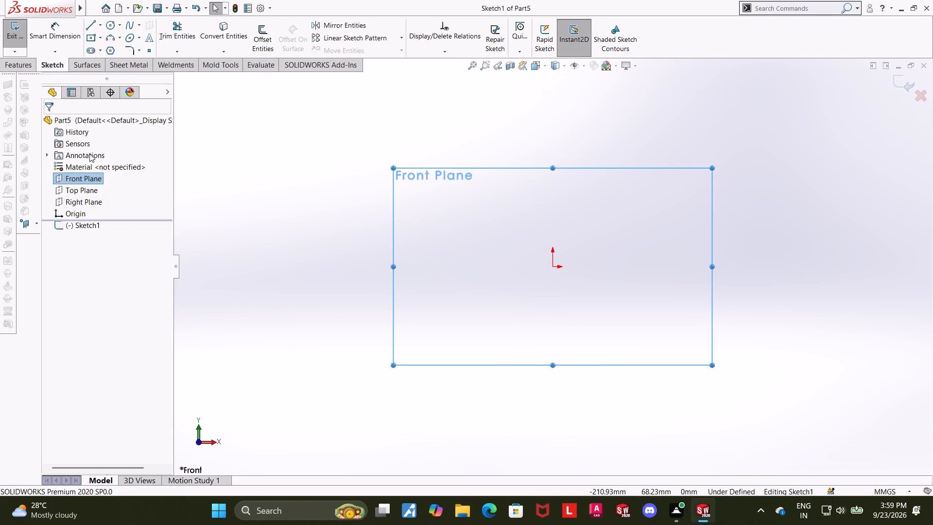
key("Escape")
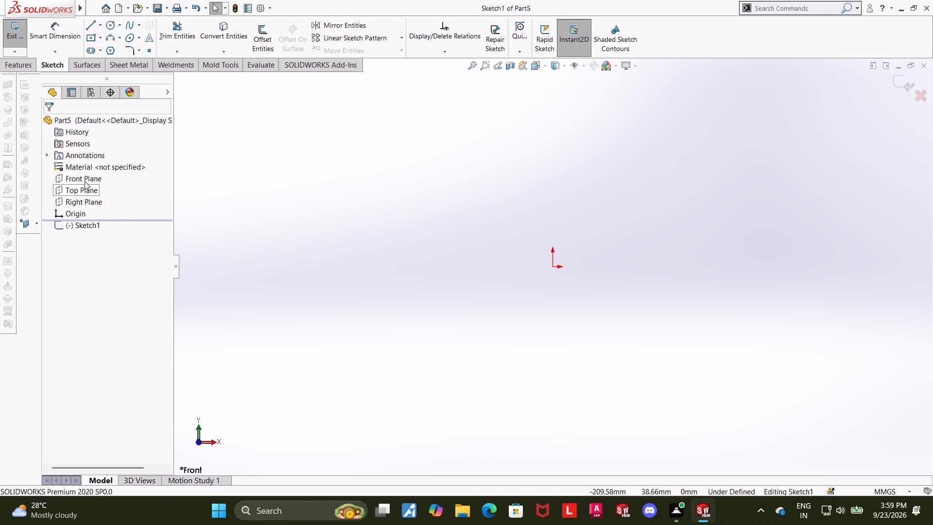
left_click(92, 223)
left_click(370, 198)
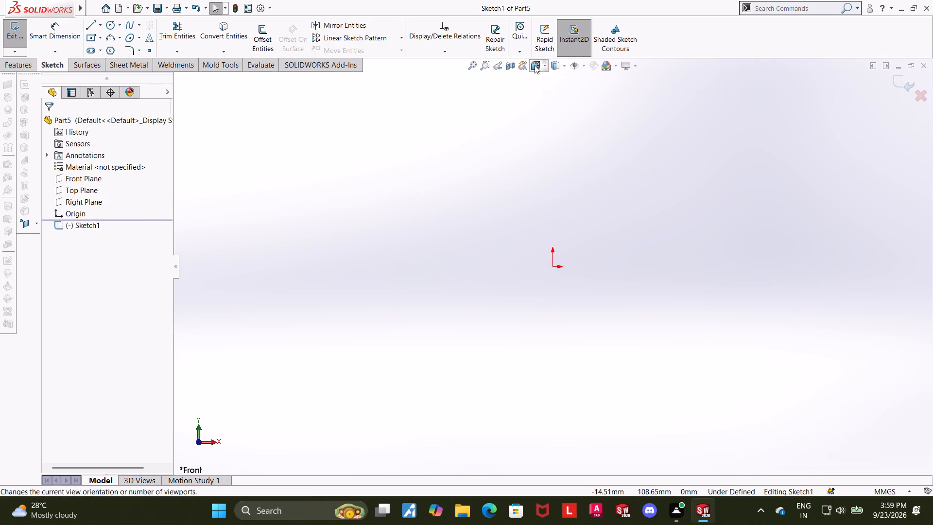
left_click(535, 65)
left_click(458, 282)
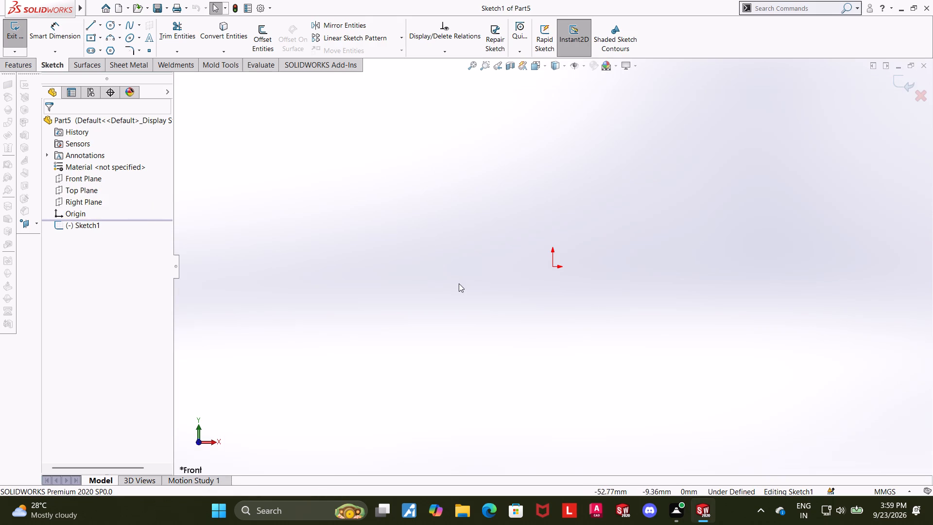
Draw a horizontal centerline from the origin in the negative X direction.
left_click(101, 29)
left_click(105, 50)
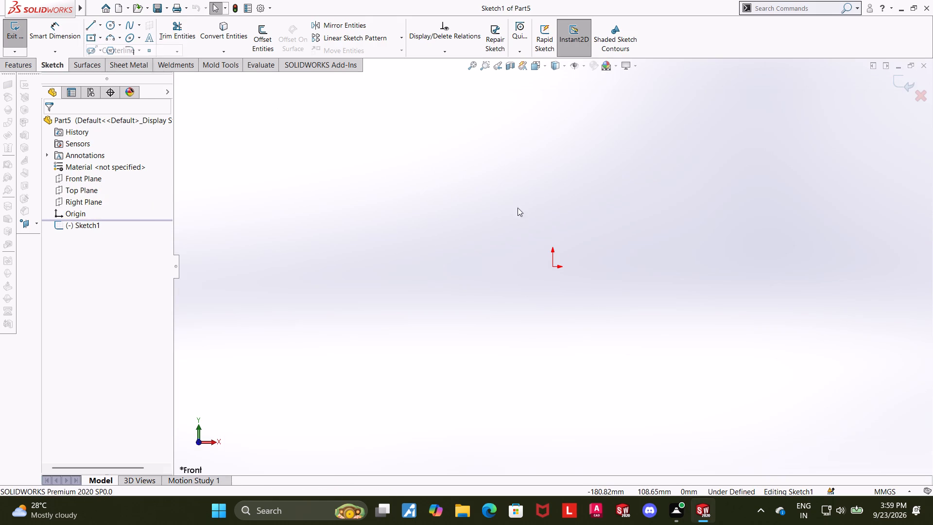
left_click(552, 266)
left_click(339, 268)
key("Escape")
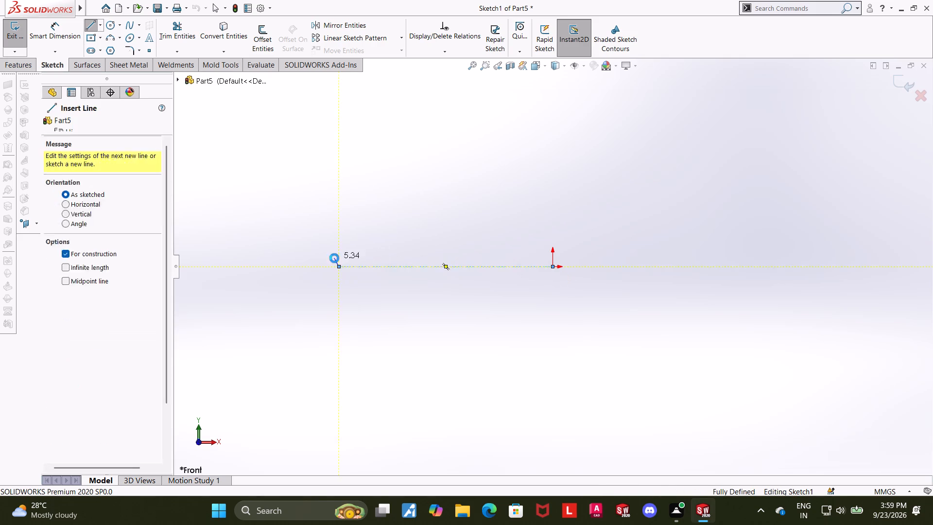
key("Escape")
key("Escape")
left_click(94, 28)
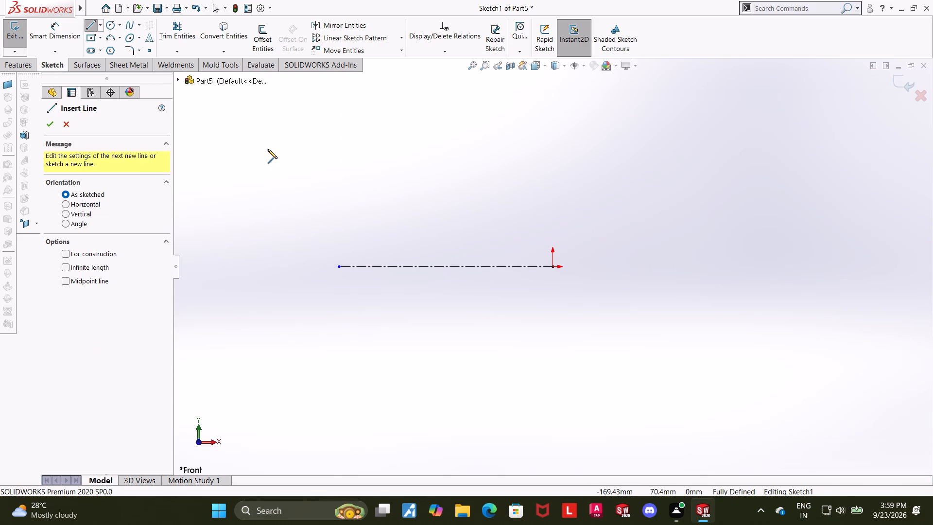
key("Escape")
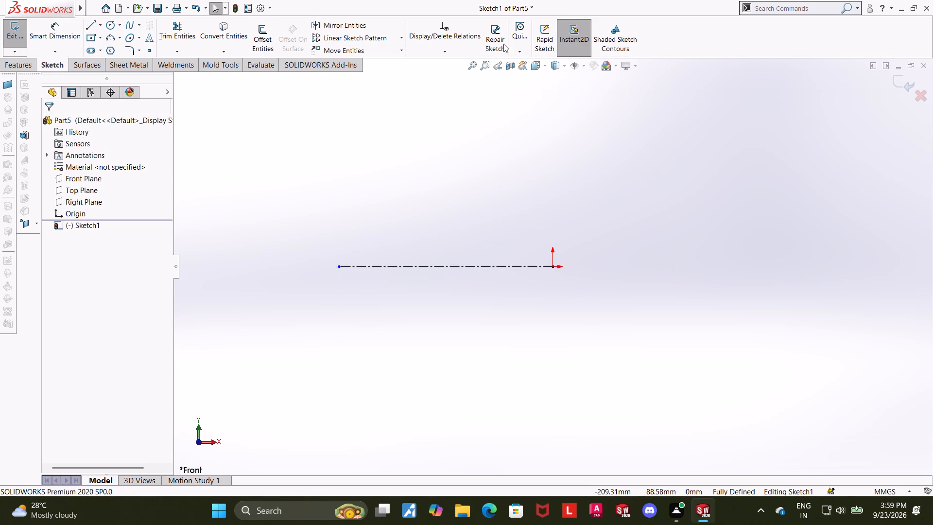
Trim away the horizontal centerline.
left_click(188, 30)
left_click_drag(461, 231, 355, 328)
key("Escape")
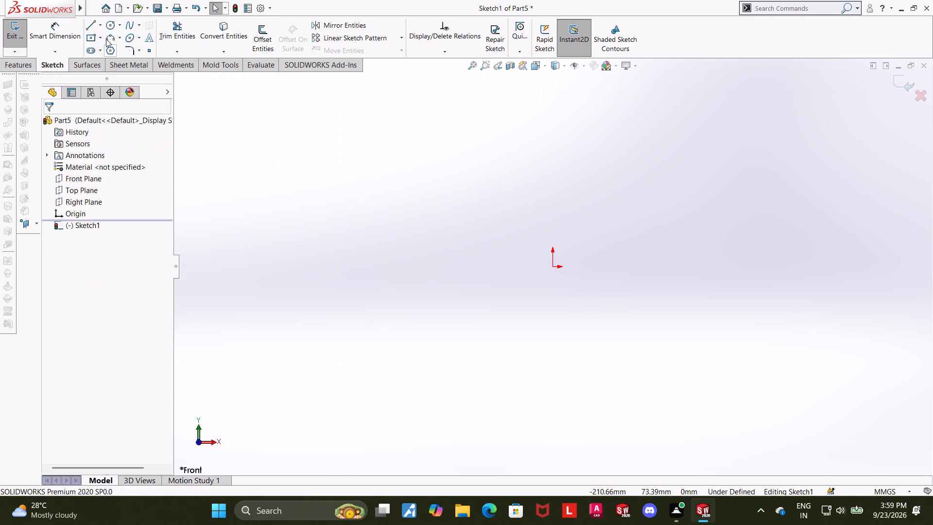
Sketch a closed tapered four-sided profile with a horizontal base about 143 mm long from the origin and an origin-side edge about 18.6 mm high.
left_click(94, 30)
left_click(553, 266)
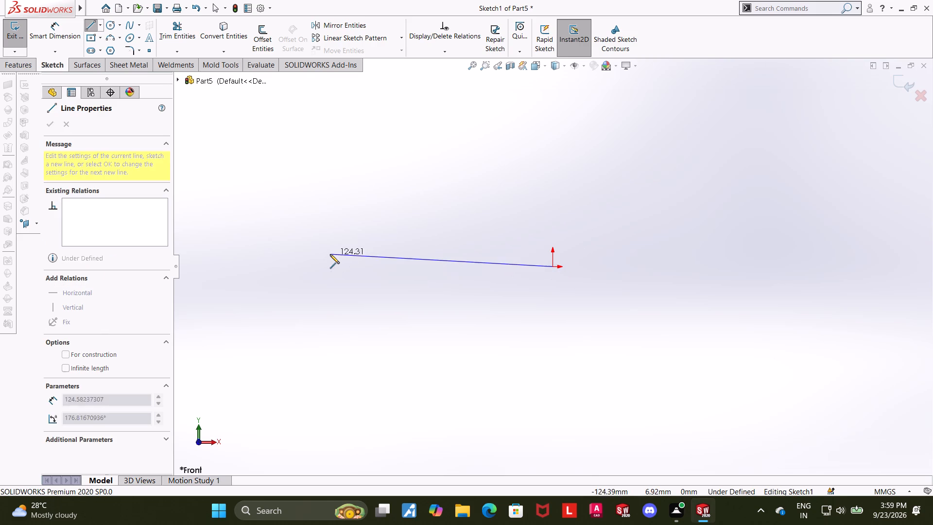
left_click(297, 267)
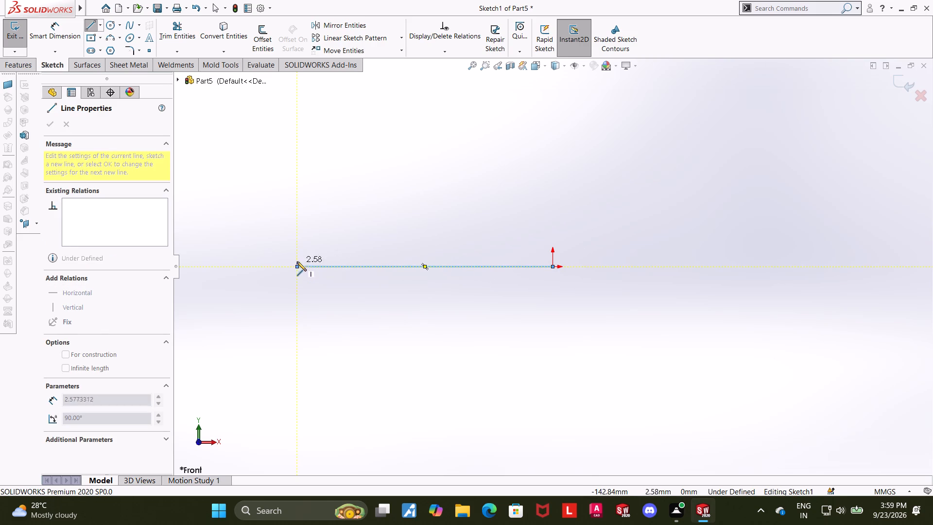
left_click(297, 251)
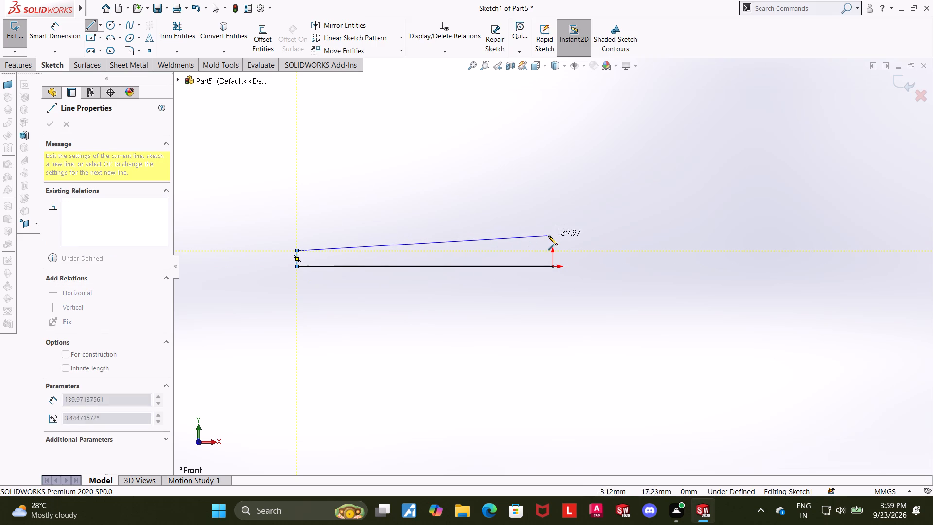
left_click(554, 233)
left_click(554, 265)
key("Escape")
key("Escape")
key("Escape")
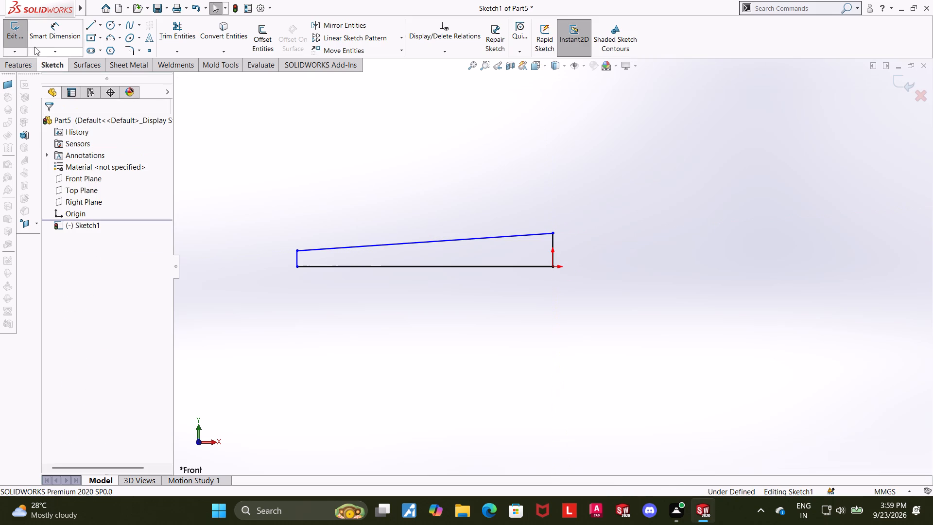
Dimension the profile's vertical edge at the origin to 2.5 mm.
left_click(38, 30)
left_click(554, 232)
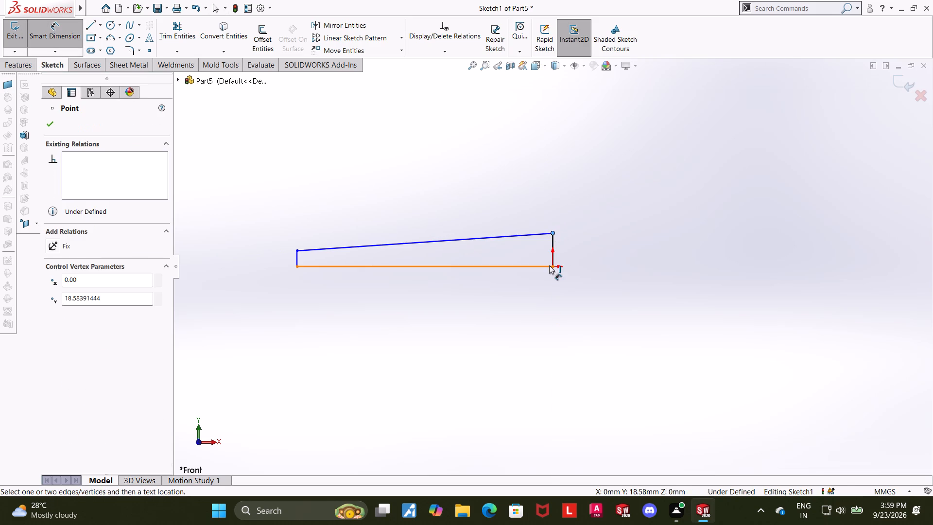
left_click(549, 265)
left_click(610, 257)
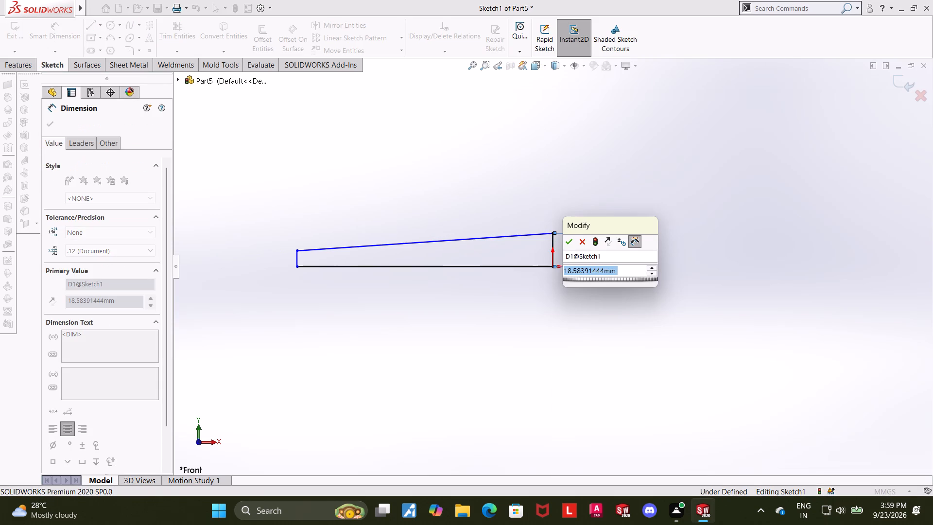
type("2.5")
key("Return")
key("Escape")
key("Escape")
key("Escape")
Dimension the profile's short vertical edge, opposite the origin, to 1.5 mm.
left_click(50, 35)
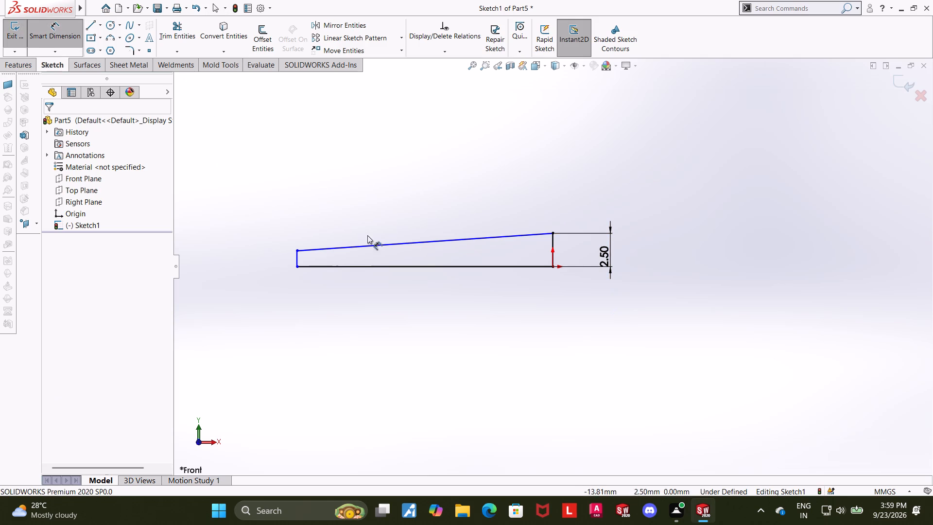
left_click(298, 258)
left_click(266, 260)
type("1.5")
key("Return")
key("Escape")
key("Escape")
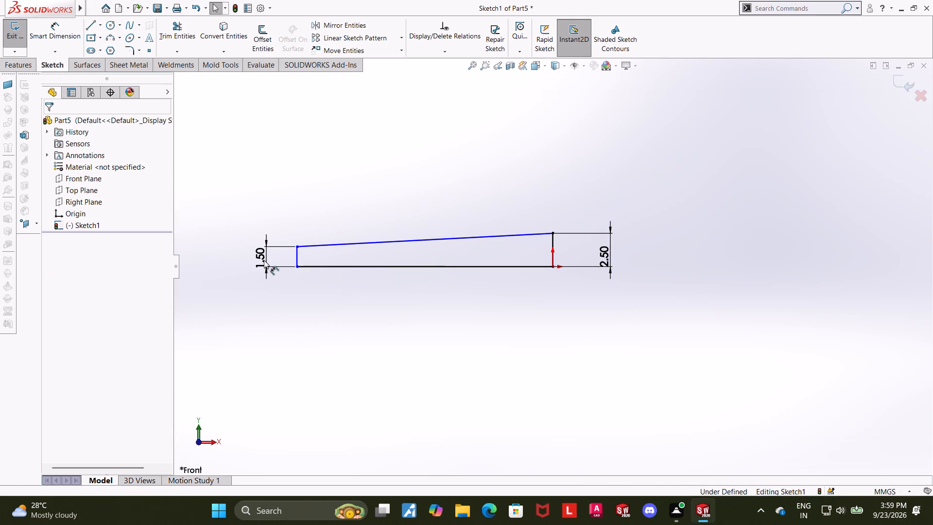
Dimension the horizontal distance between the profile's two vertical edges to 38 mm.
left_click(45, 32)
left_click(297, 256)
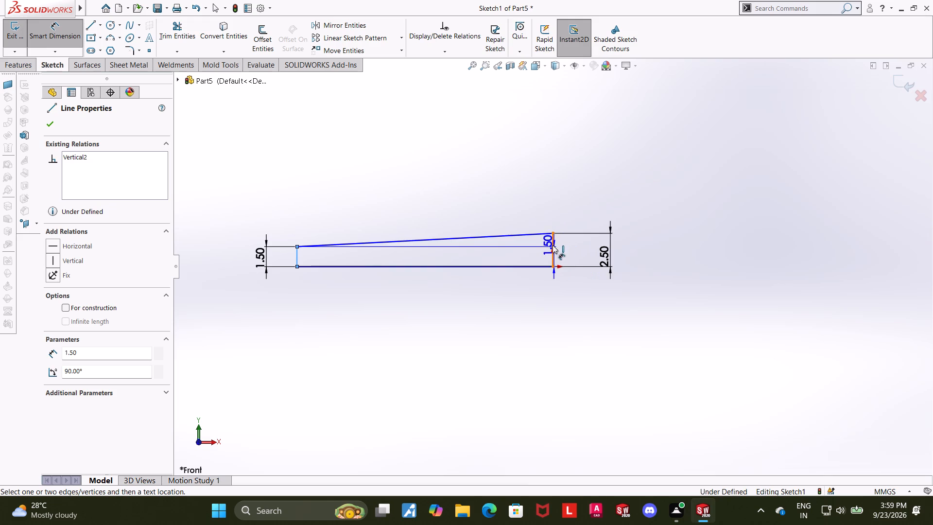
left_click(551, 244)
left_click(478, 190)
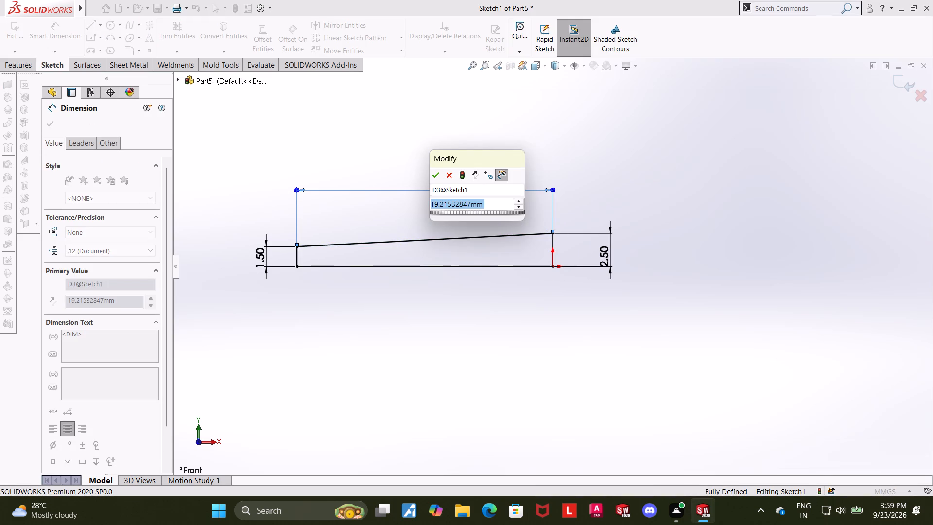
type("38")
key("Return")
key("Escape")
key("Escape")
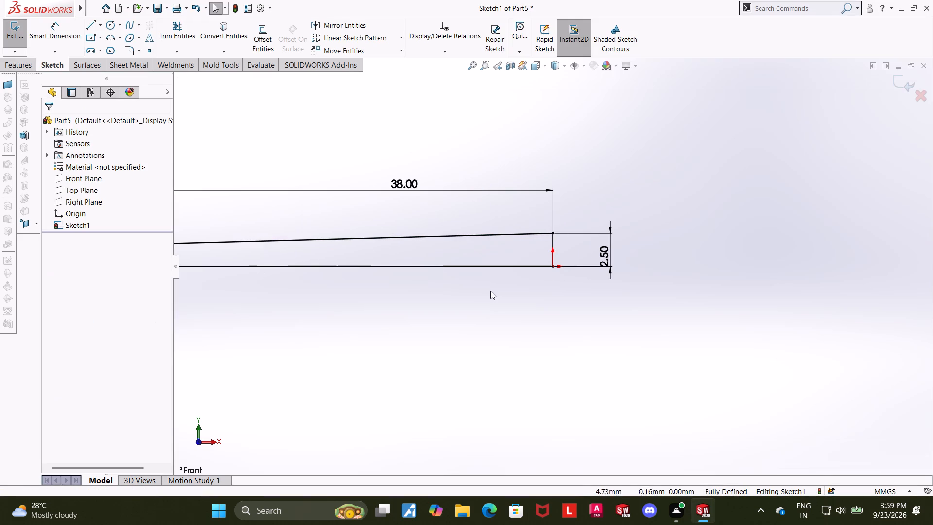
scroll(490, 291, "up", 6)
scroll(471, 251, "down", 2)
key("Escape")
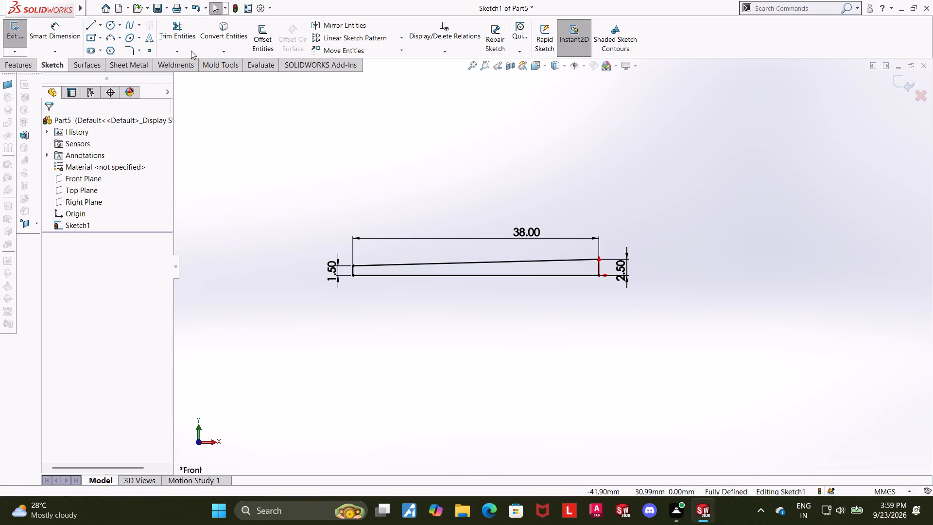
Exit the sketch and revolve the tapered profile 360 degrees about its horizontal base line.
left_click(896, 82)
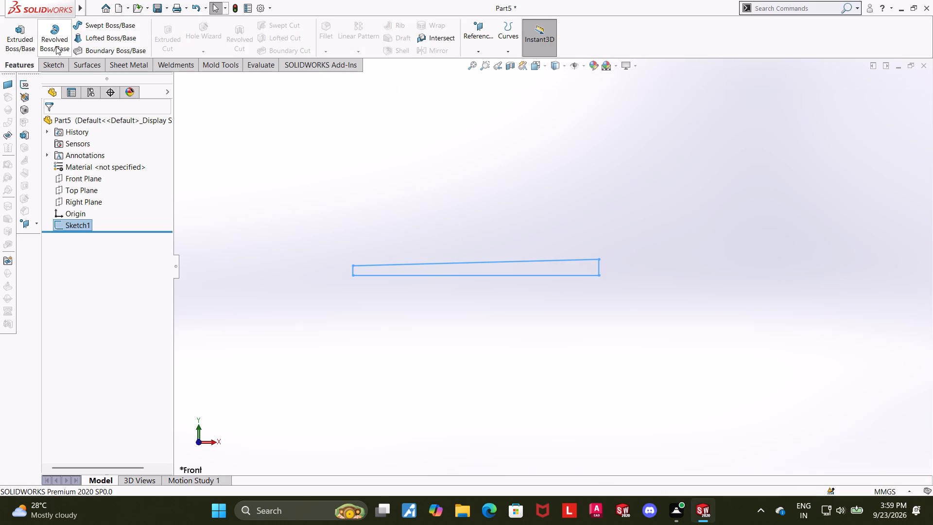
left_click(48, 36)
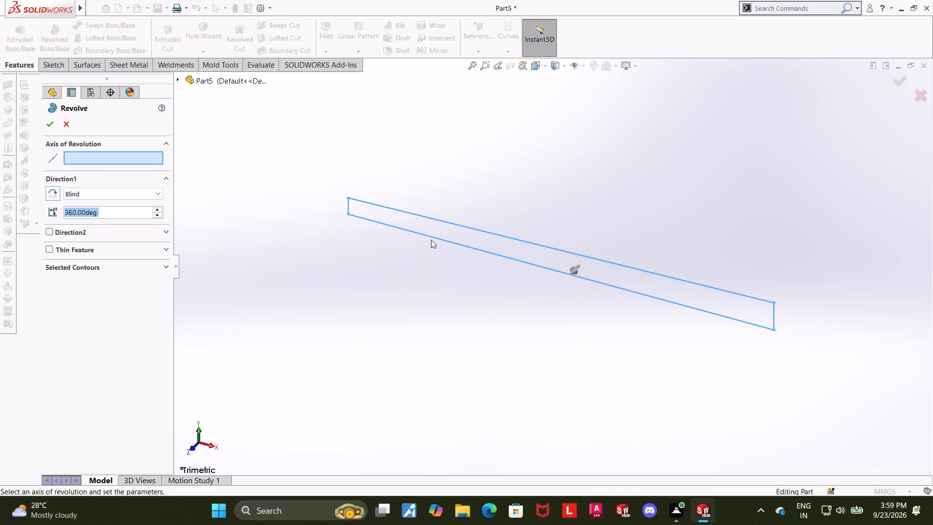
left_click(433, 237)
left_click(53, 118)
left_click(358, 331)
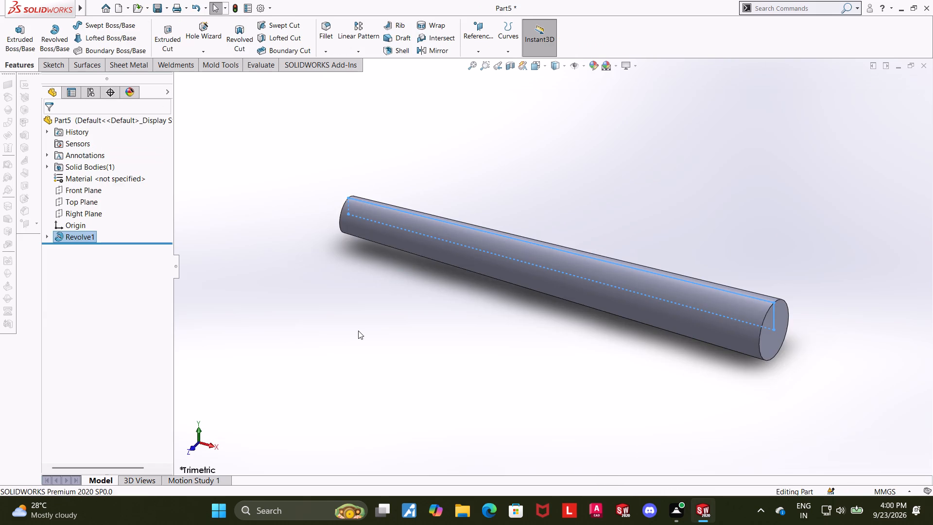
Save the revolved pin in the Downloads folder as "taper pin governors assem".
scroll(359, 325, "up", 2)
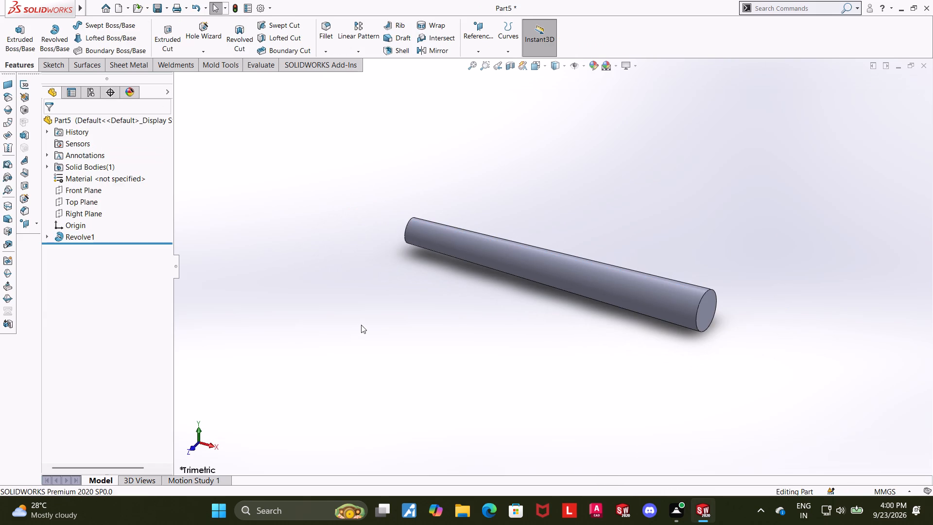
scroll(760, 310, "up", 2)
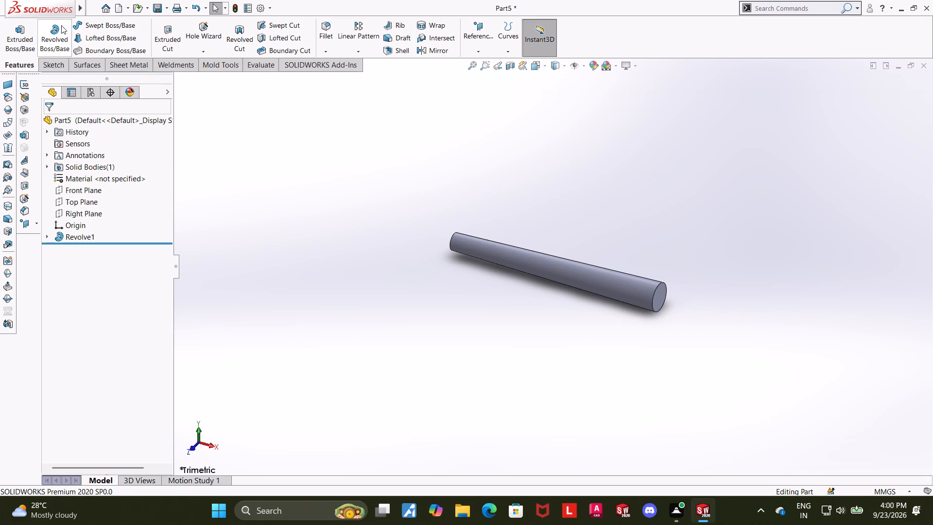
left_click(122, 132)
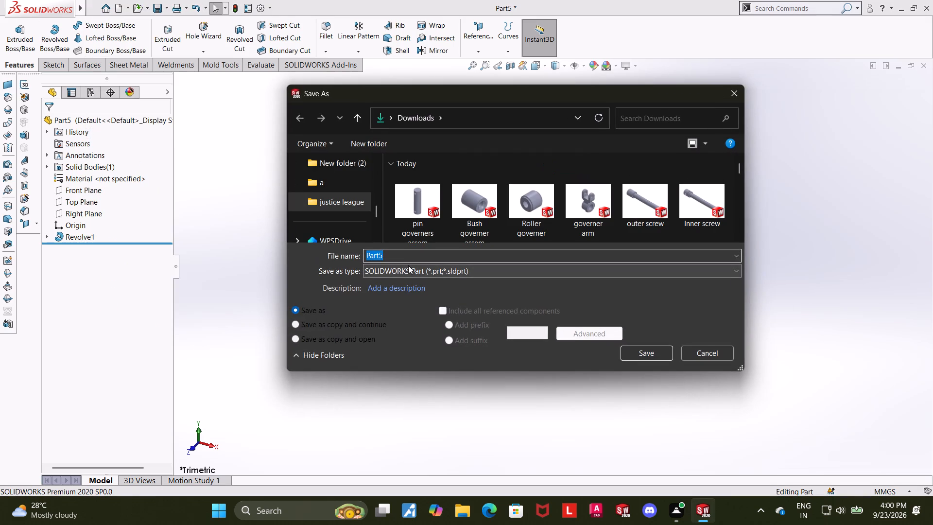
type("taper pin")
key("space")
type("governs")
key("BackSpace")
key("BackSpace")
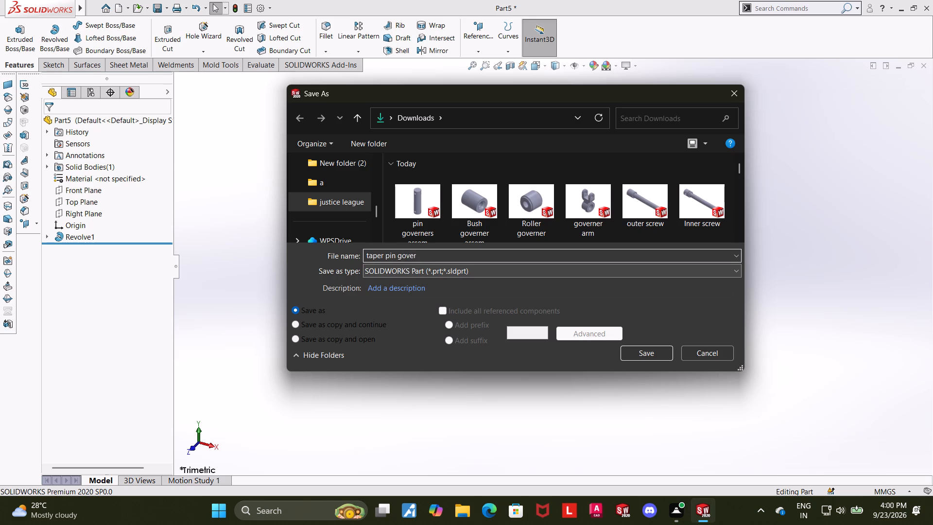
type("ners")
key("space")
key("BackSpace")
key("BackSpace")
key("BackSpace")
key("BackSpace")
type("ors assem")
left_click(658, 356)
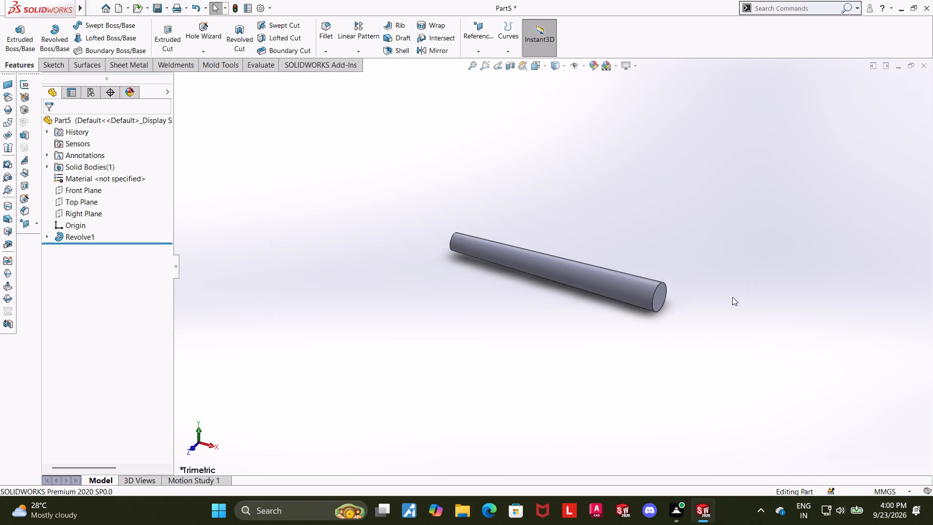
Create a new part document.
scroll(771, 229, "down", 1)
left_click(120, 5)
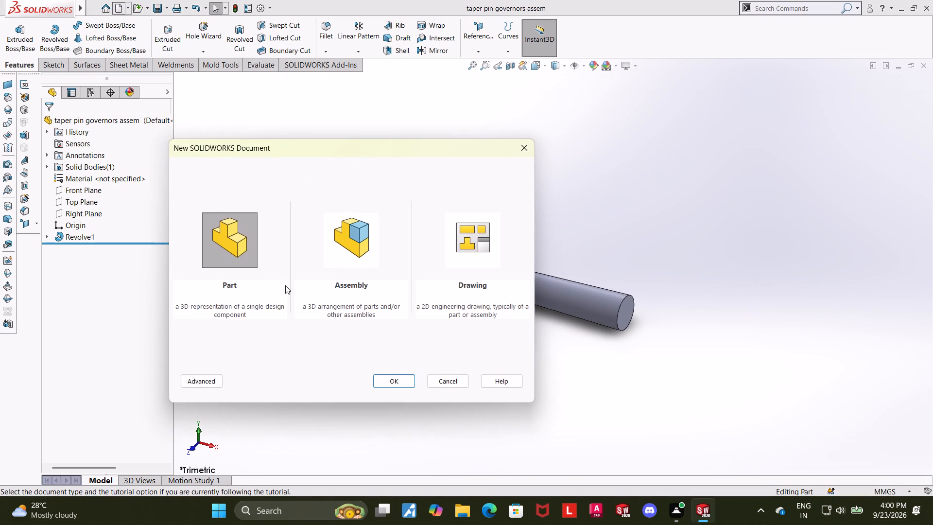
double_click(211, 246)
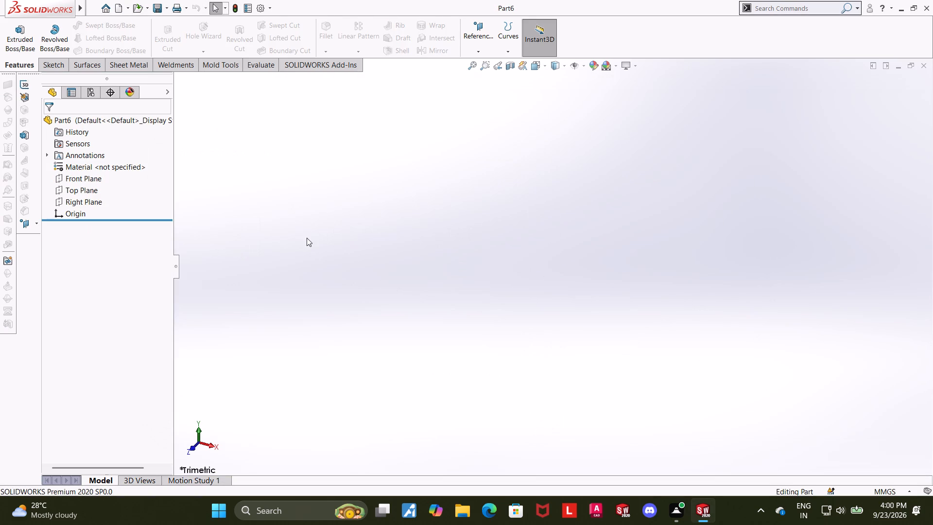
Sketch a six-sided polygon on the Top Plane, centred on the origin, with an inner circle about 52 mm in diameter.
left_click(76, 188)
left_click(85, 178)
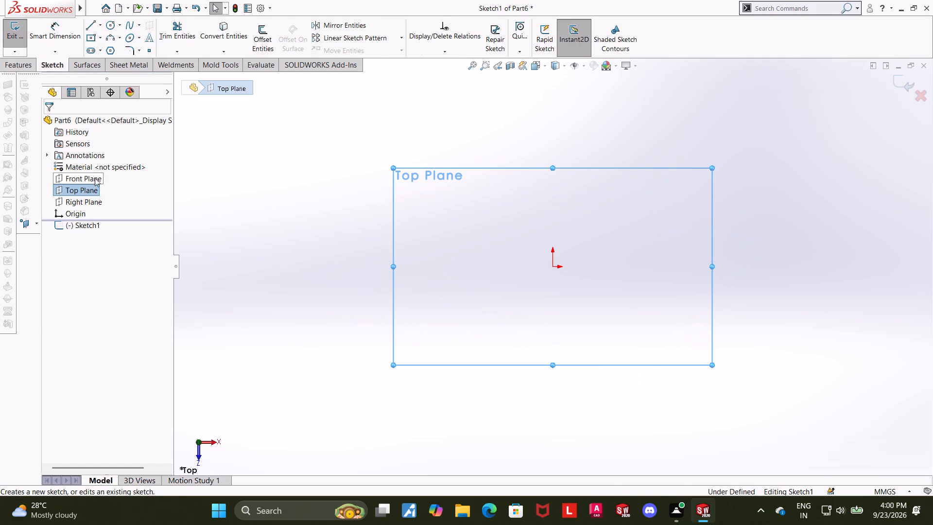
left_click(111, 52)
left_click(551, 269)
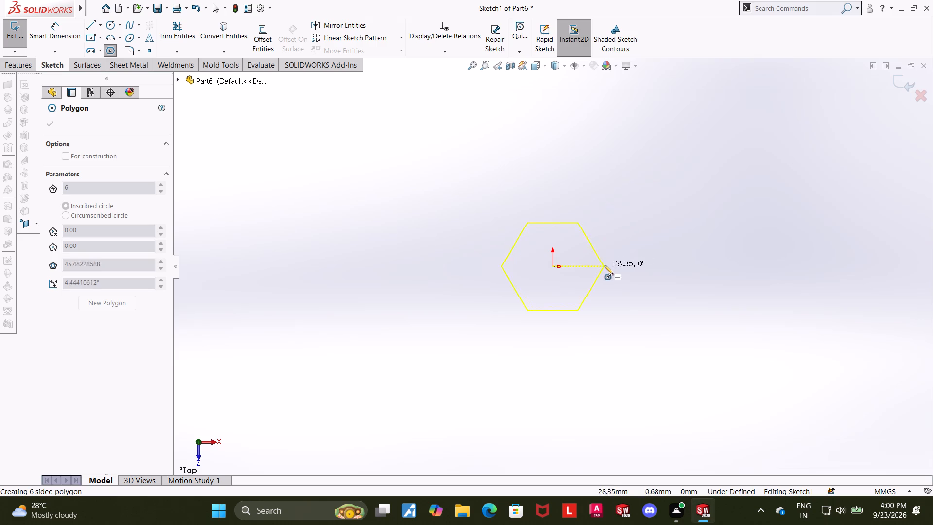
left_click(606, 266)
key("Escape")
key("Escape")
Dimension the hexagon's inscribed construction circle to 15 mm diameter.
left_click(66, 35)
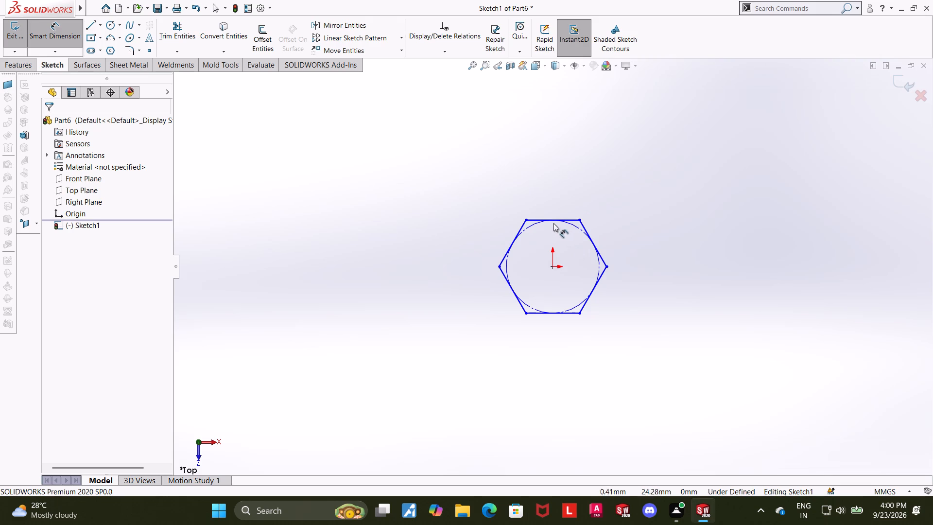
left_click(531, 226)
left_click(499, 216)
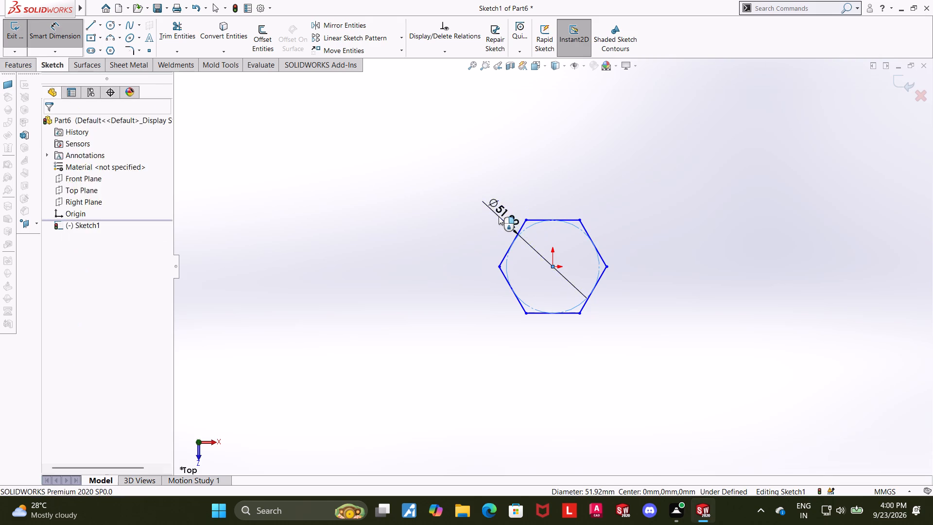
type("15")
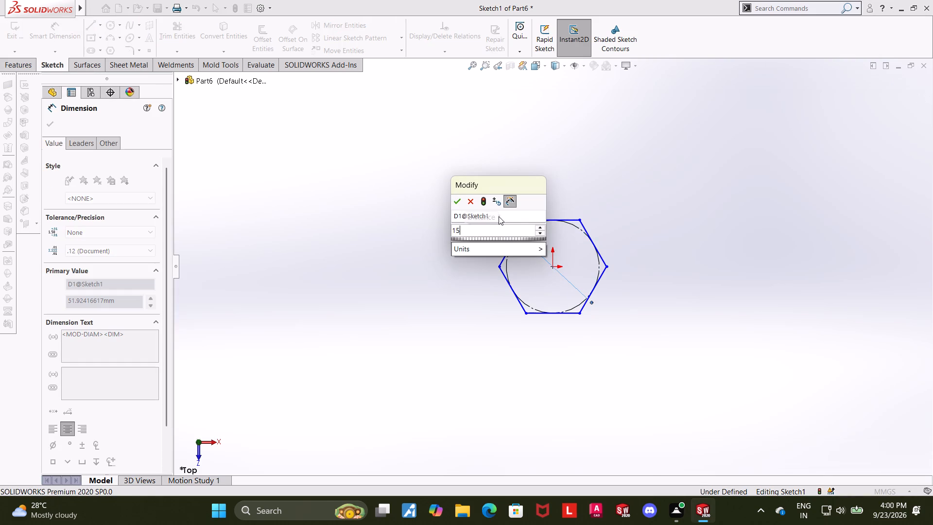
key("Return")
key("Escape")
Exit the sketch and extrude the hexagon to a blind depth of 5 mm.
left_click(907, 83)
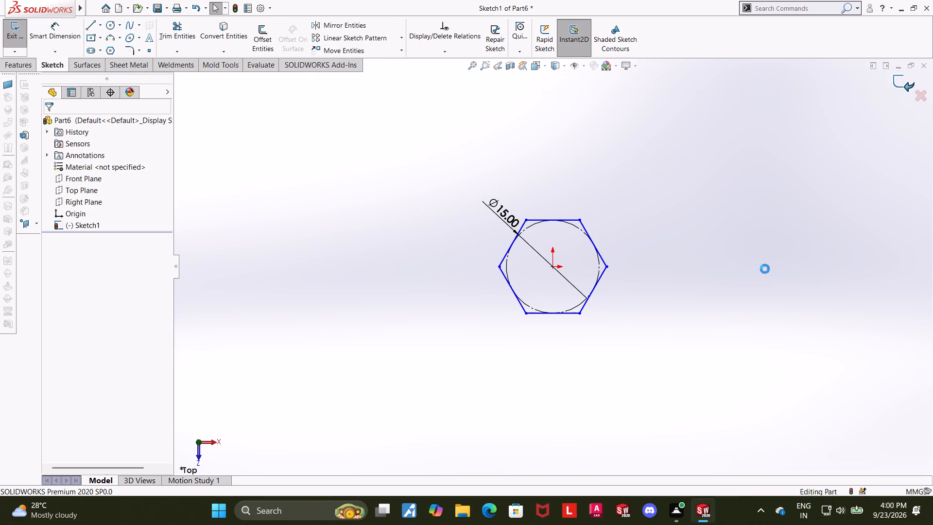
middle_click_drag(719, 286, 700, 269)
left_click(29, 28)
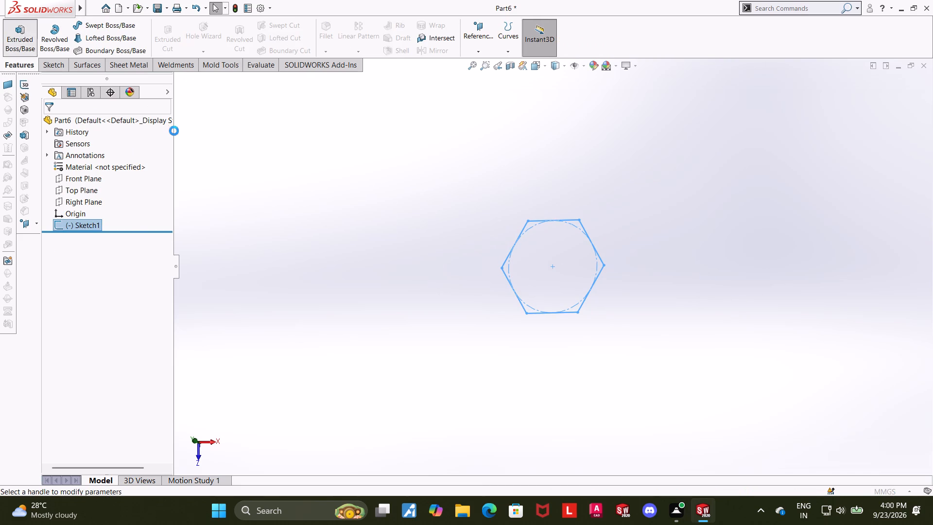
key("5")
key("Return")
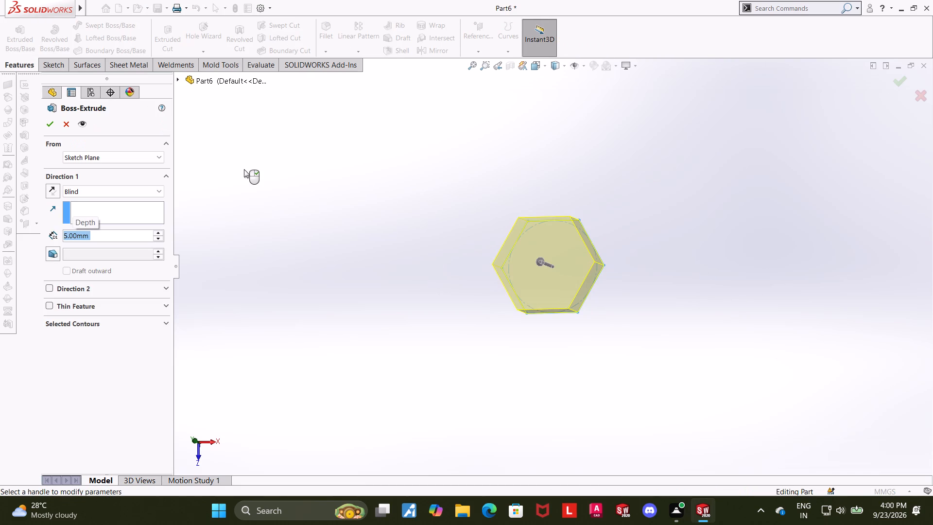
left_click(53, 126)
left_click(390, 250)
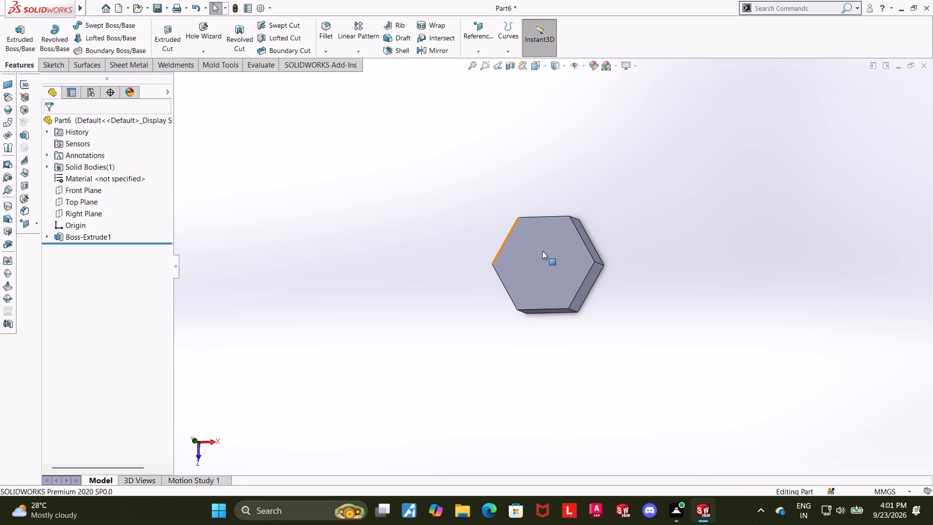
On the Front Plane, sketch a vertical line above the hexagon at its centre, a 45-degree downward line, and a parallel vertical line about 3.3 mm away.
middle_click_drag(475, 264, 476, 198)
left_click(82, 187)
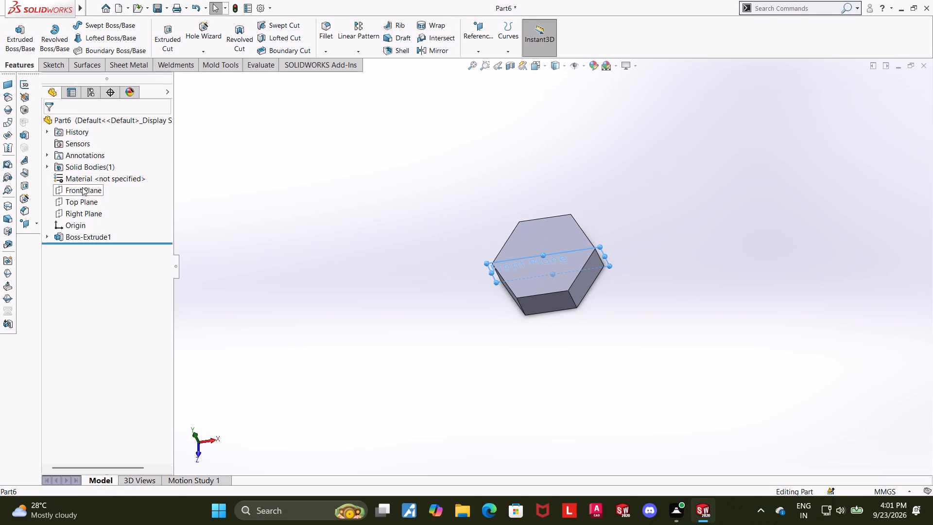
left_click(91, 173)
left_click(79, 250)
left_click(103, 241)
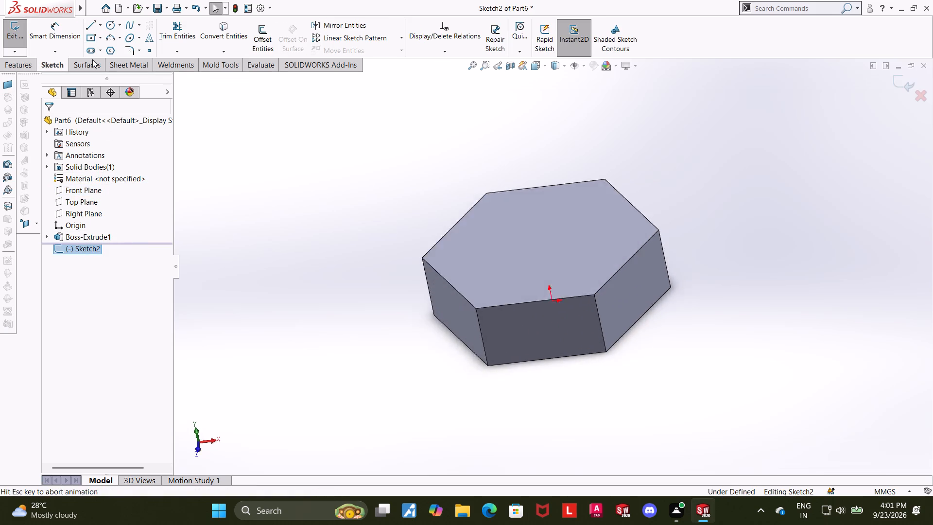
left_click(101, 26)
left_click(107, 36)
scroll(568, 168, "up", 5)
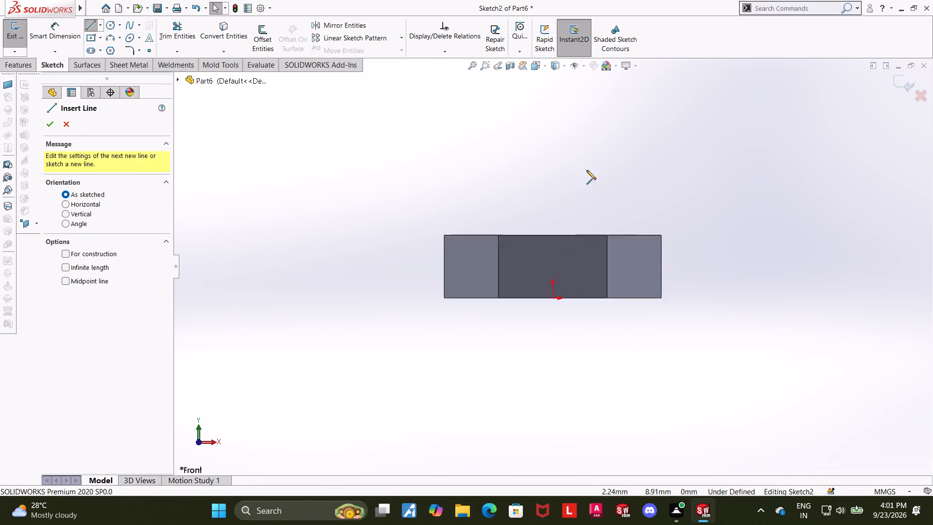
scroll(587, 170, "up", 1)
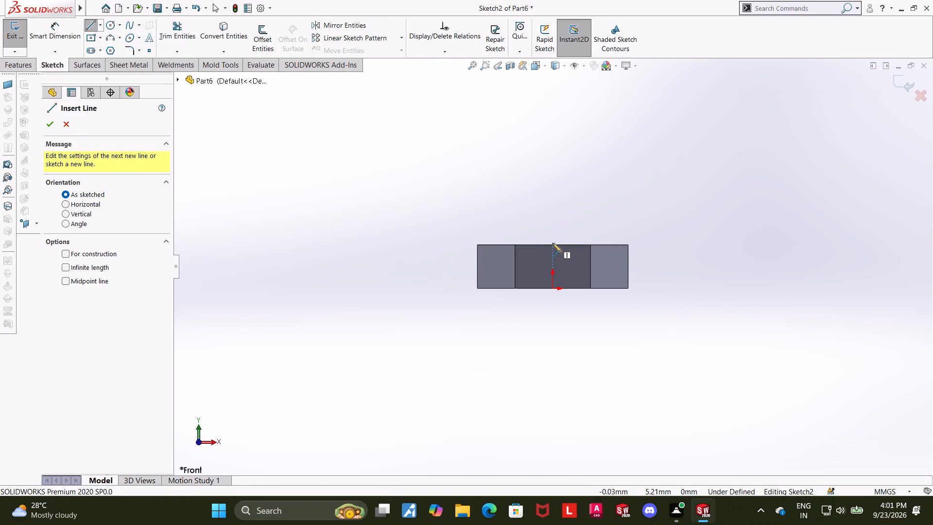
left_click(553, 243)
scroll(555, 199, "up", 4)
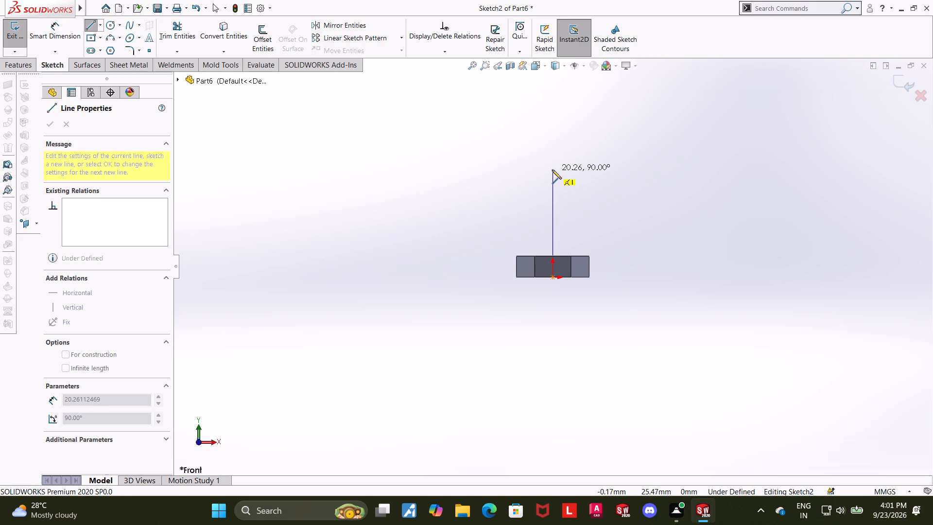
left_click(552, 163)
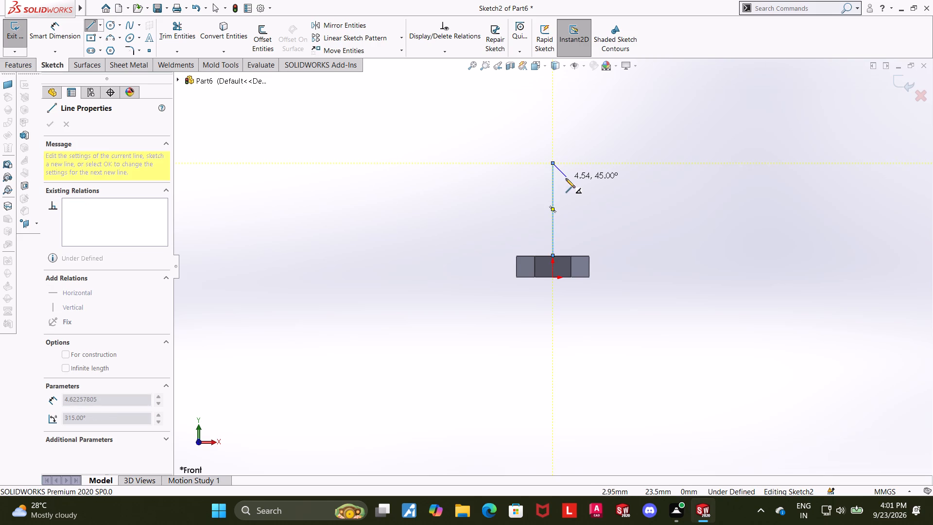
left_click(569, 175)
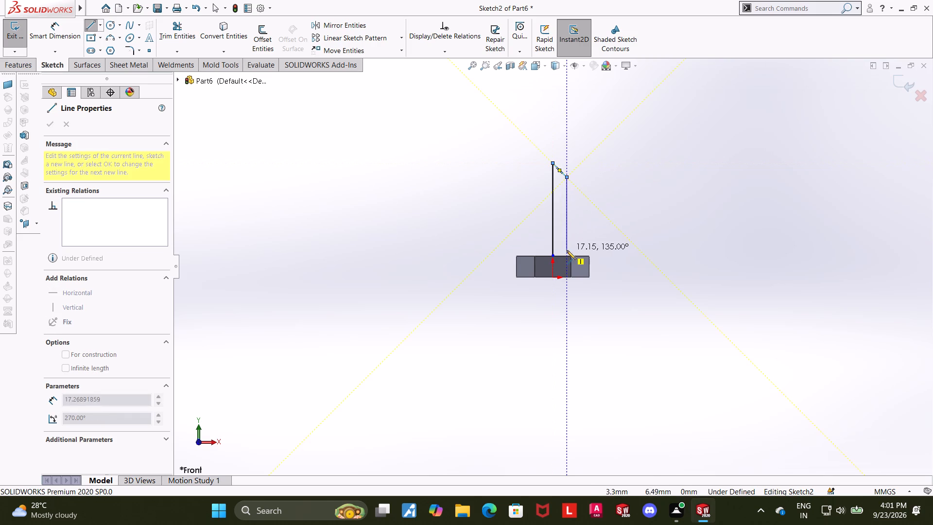
left_click(566, 254)
key("Escape")
Make the lower endpoint of the central vertical line coincident with the hexagonal head's top edge.
scroll(580, 177, "down", 5)
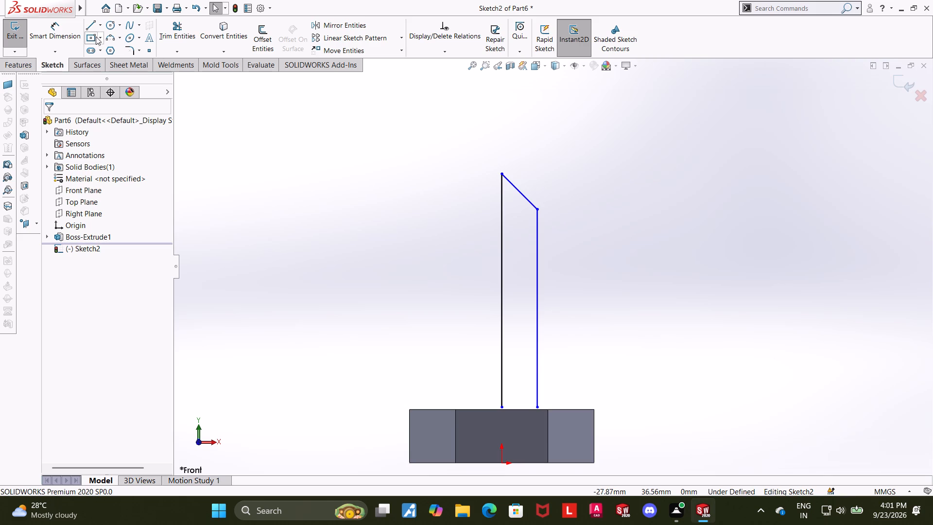
left_click(90, 29)
scroll(536, 406, "down", 5)
key("Escape")
left_click(460, 356)
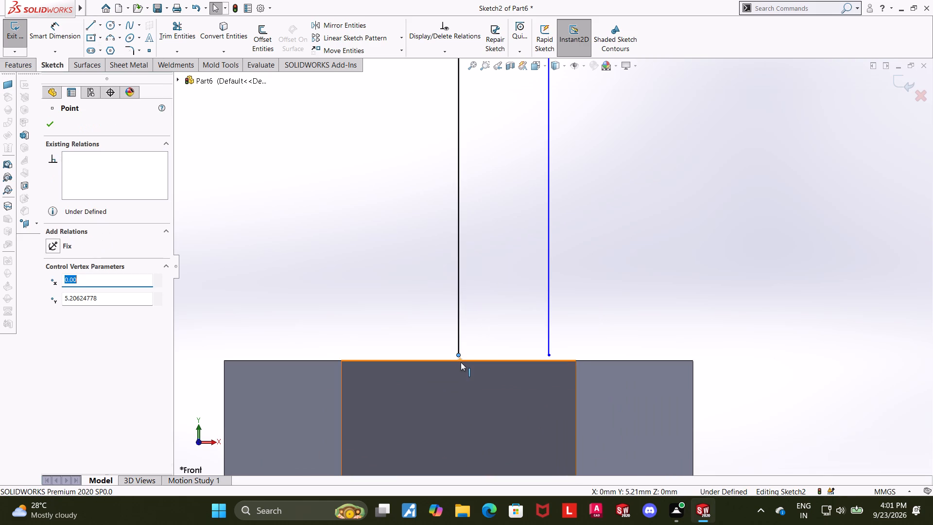
left_click(461, 361, "ctrl")
left_click(53, 309)
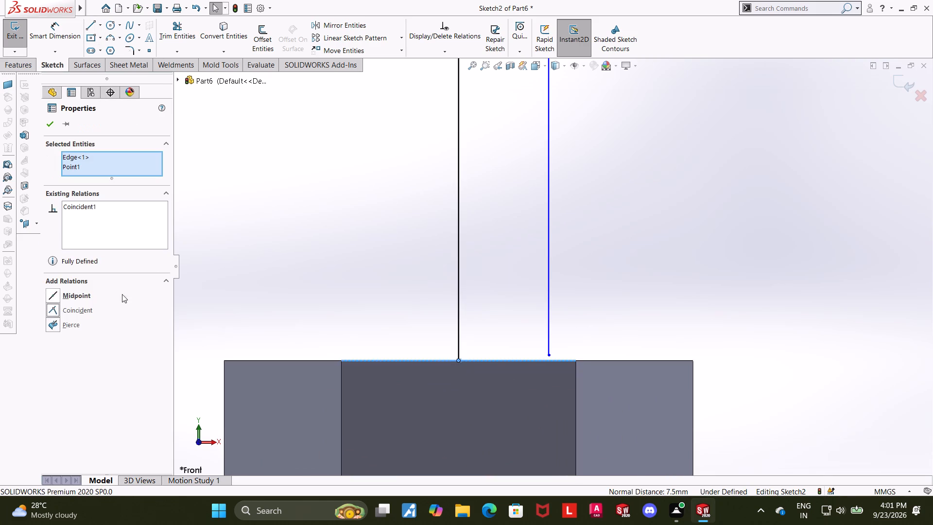
key("Escape")
Make the lower endpoint of the outer vertical line coincident with the hexagonal head's top edge.
left_click(551, 357)
left_click(564, 363, "ctrl")
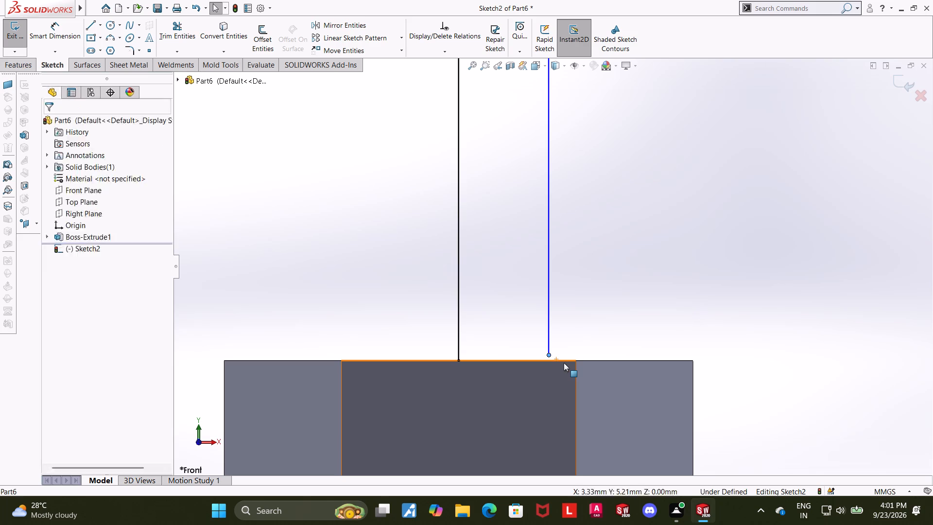
key("Escape")
key("Escape")
left_click(549, 361)
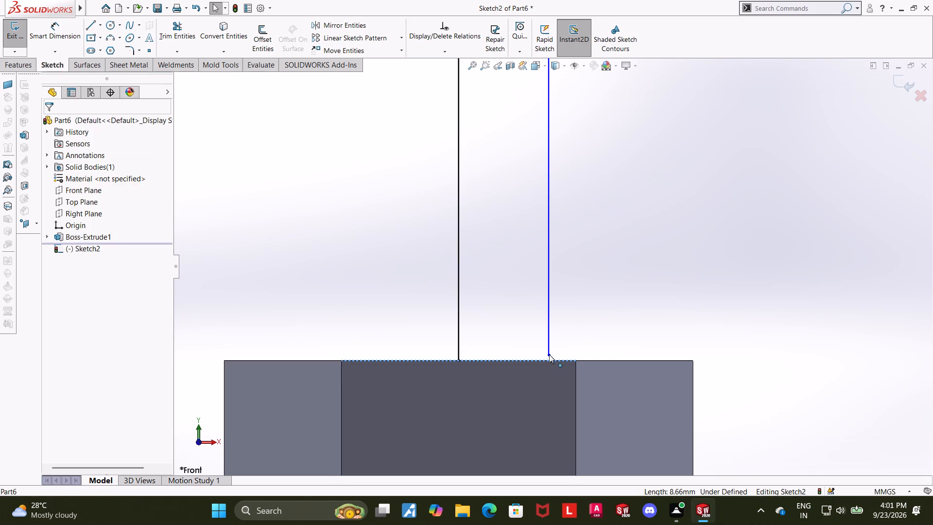
left_click(549, 354, "ctrl")
left_click(53, 293)
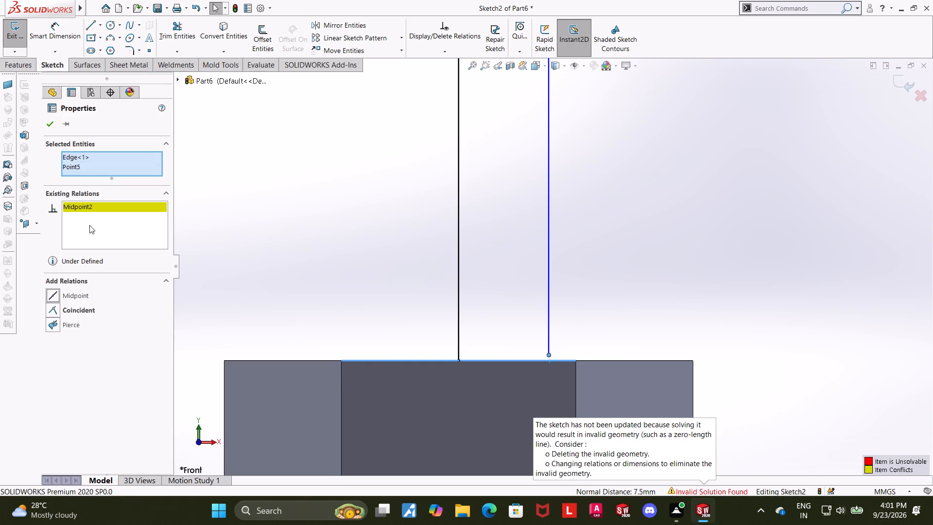
right_click(96, 206)
left_click(110, 225)
left_click(51, 311)
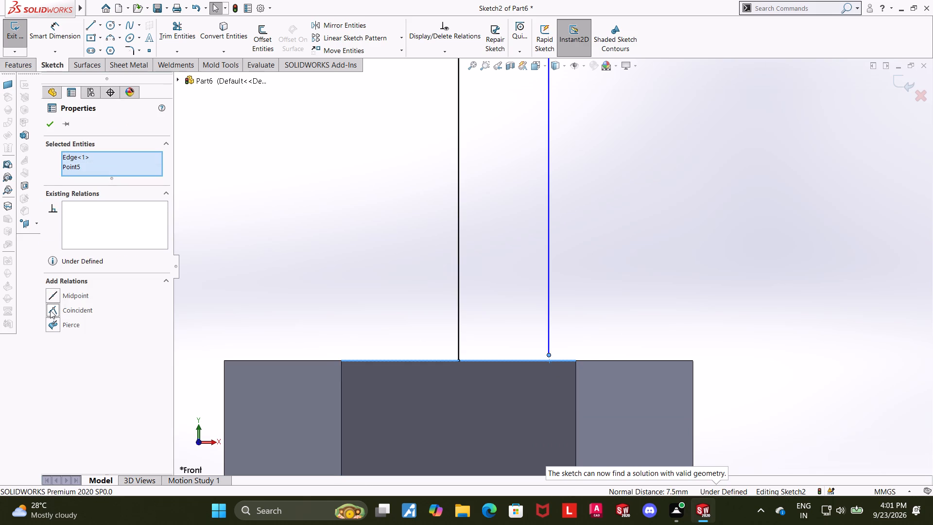
left_click(54, 123)
Close the shank profile with a horizontal line about 3.3 mm long joining the two vertical lines' lower endpoints.
left_click(92, 27)
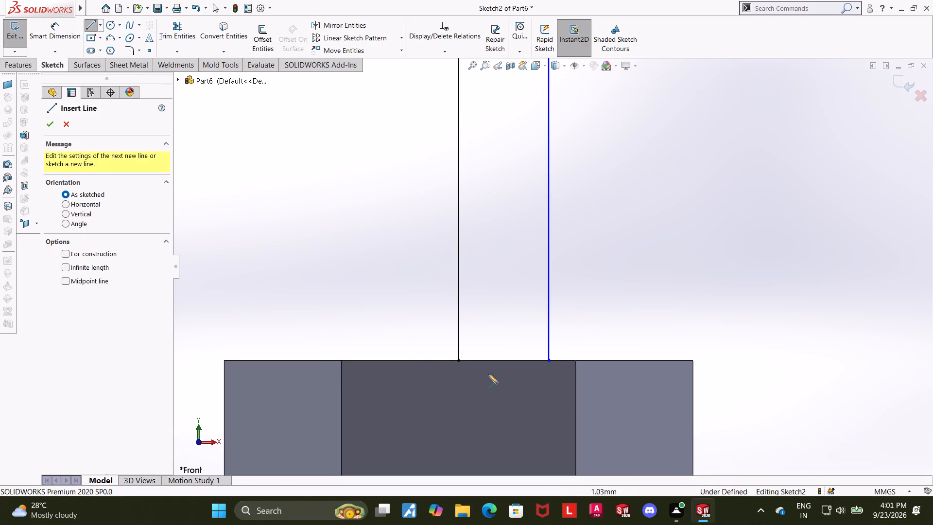
left_click(459, 360)
left_click(552, 360)
key("Escape")
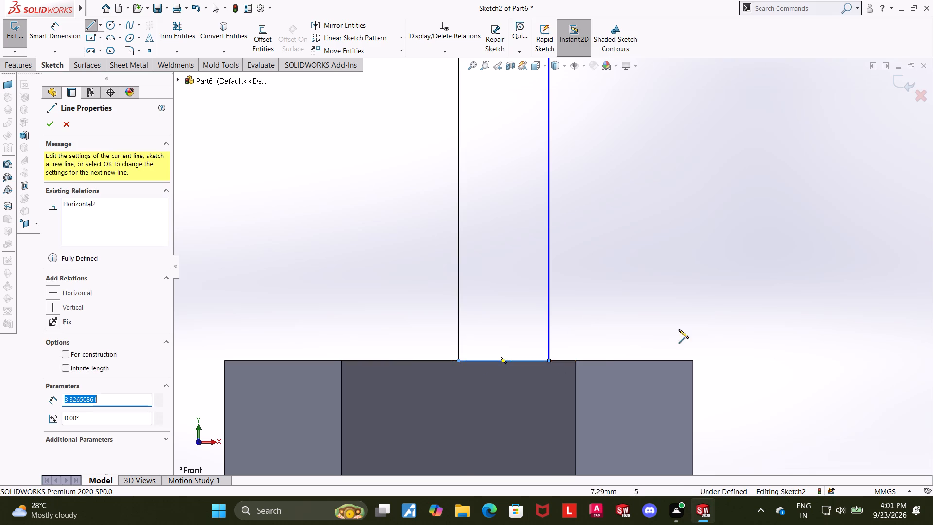
key("Escape")
key("Escape")
scroll(679, 237, "up", 5)
scroll(563, 112, "up", 4)
scroll(557, 140, "down", 4)
key("Escape")
key("Escape")
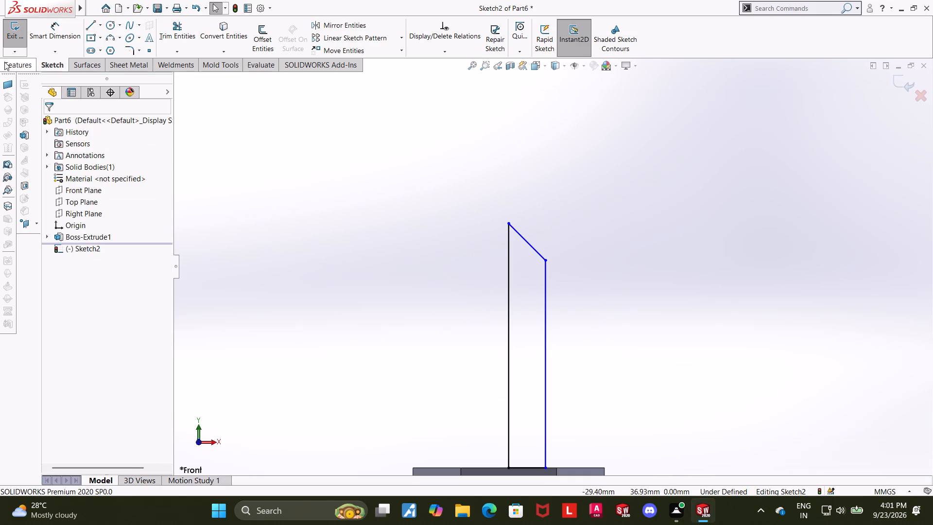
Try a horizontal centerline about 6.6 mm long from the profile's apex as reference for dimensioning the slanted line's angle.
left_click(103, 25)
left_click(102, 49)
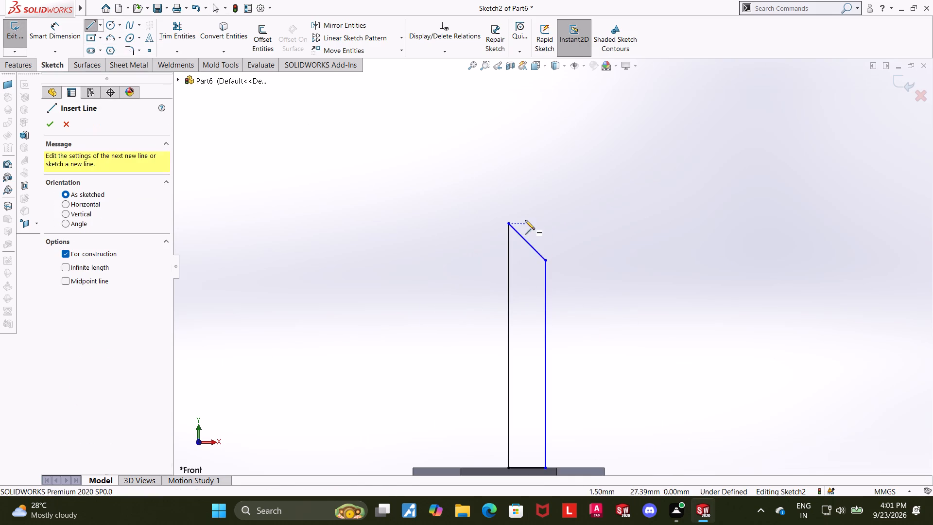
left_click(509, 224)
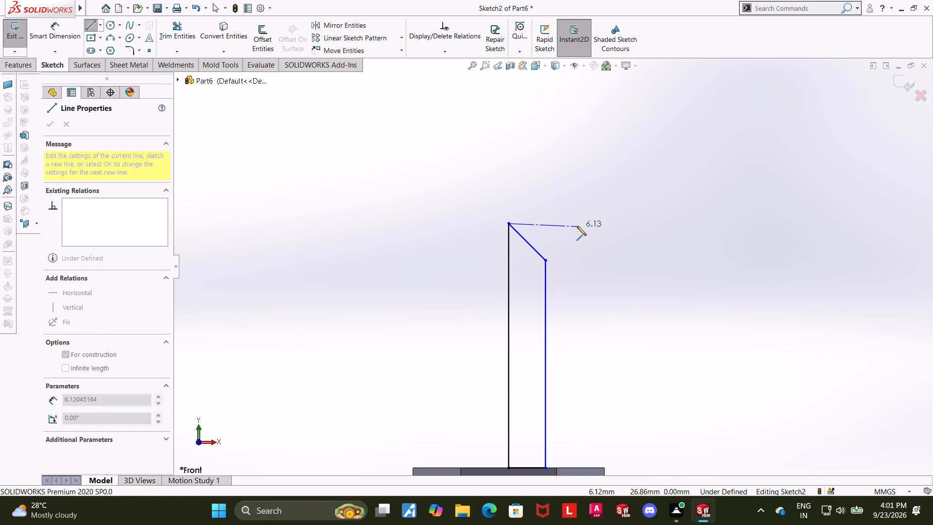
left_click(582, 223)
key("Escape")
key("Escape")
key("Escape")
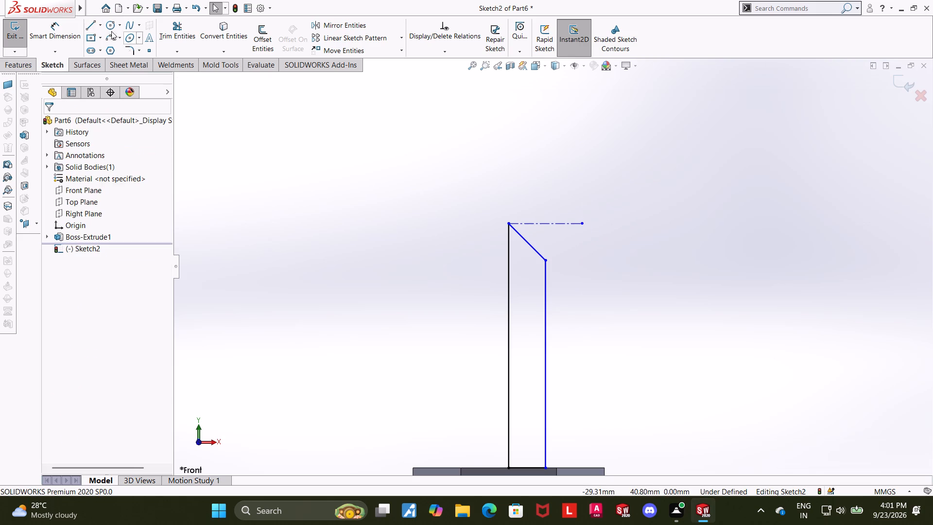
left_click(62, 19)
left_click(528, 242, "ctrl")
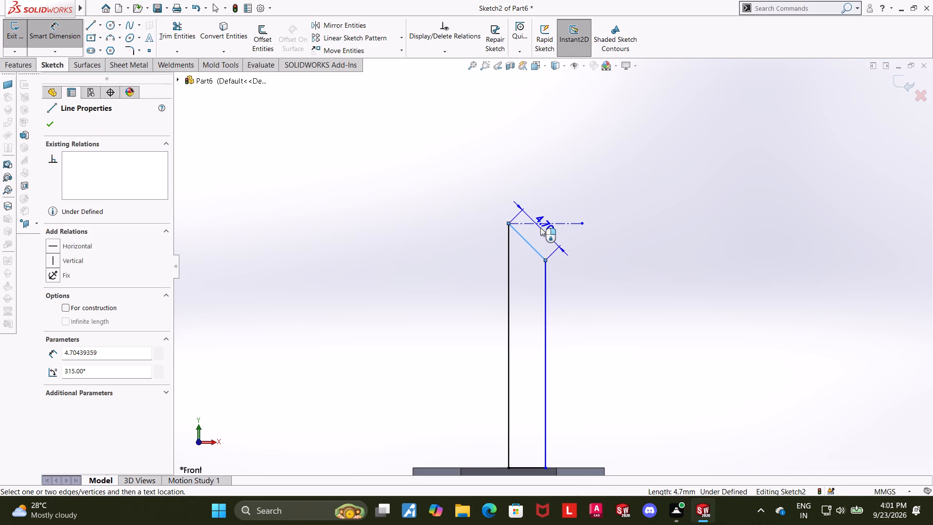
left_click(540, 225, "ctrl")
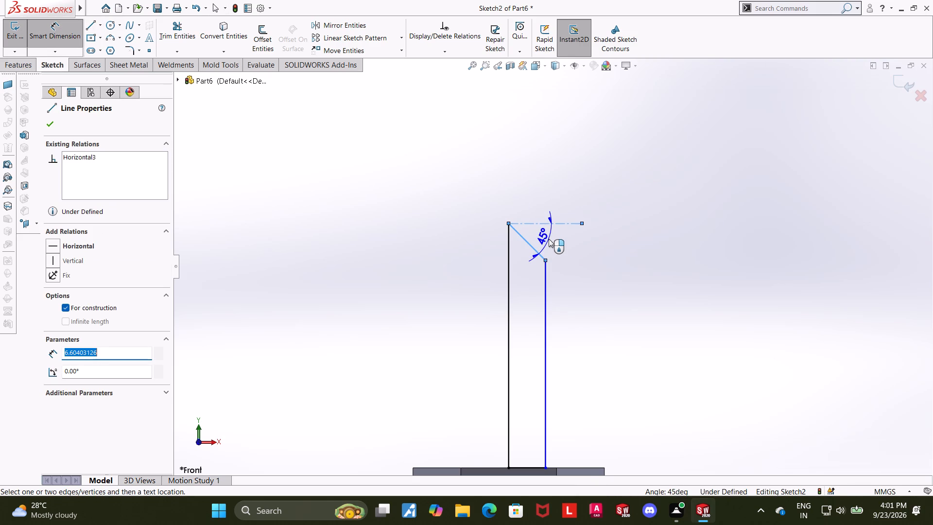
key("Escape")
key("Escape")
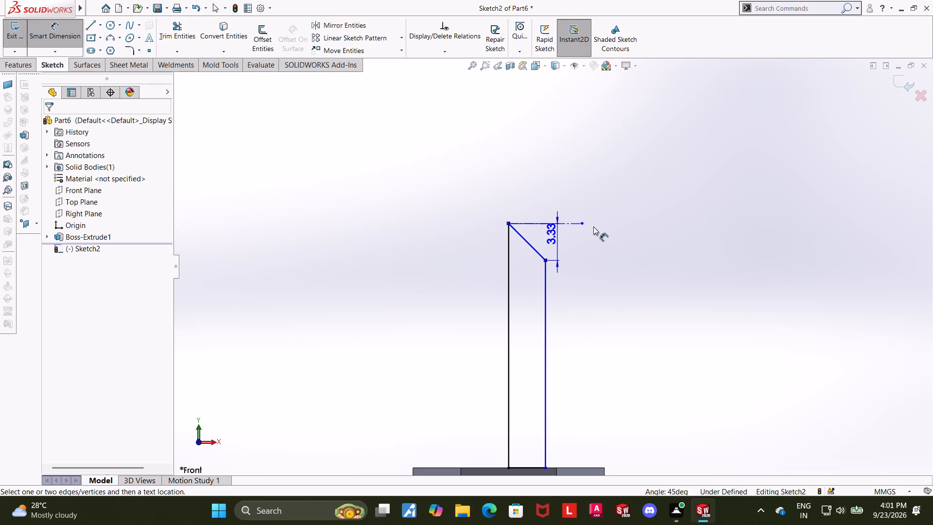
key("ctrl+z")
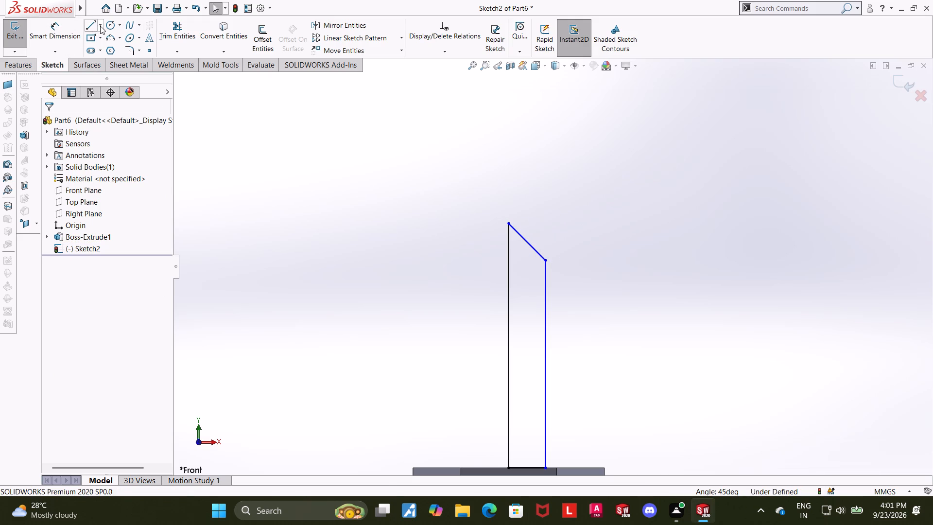
Sketch a vertical centerline about 8 mm long upward from the shank profile's apex.
left_click(100, 26)
left_click(107, 51)
left_click(509, 222)
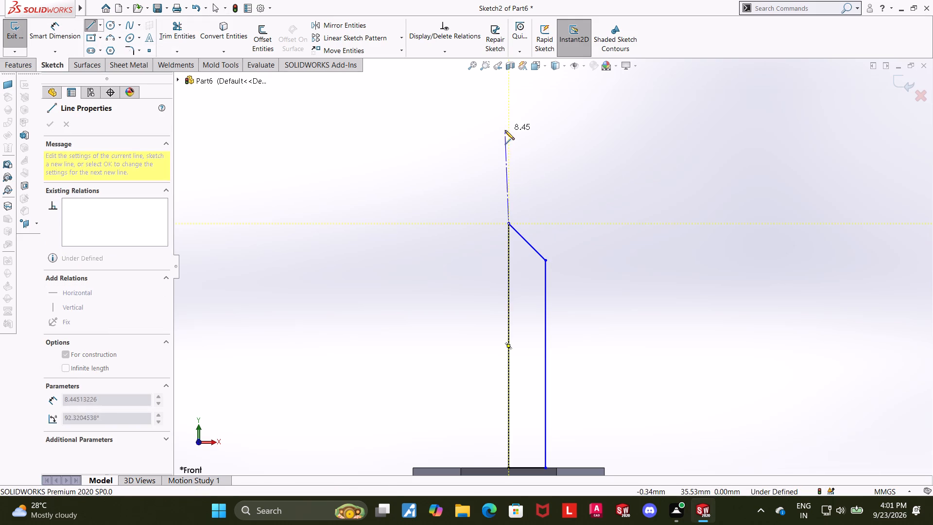
left_click(510, 133)
key("Escape")
key("Escape")
key("Escape")
Dimension the angle between the vertical centerline and the slanted tip line as 120 degrees.
left_click(55, 37)
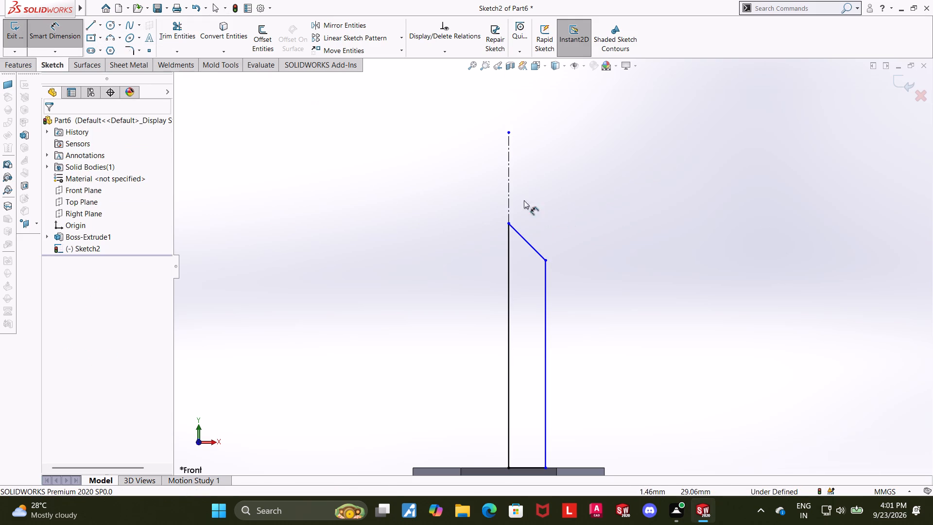
left_click(508, 185)
left_click(528, 241)
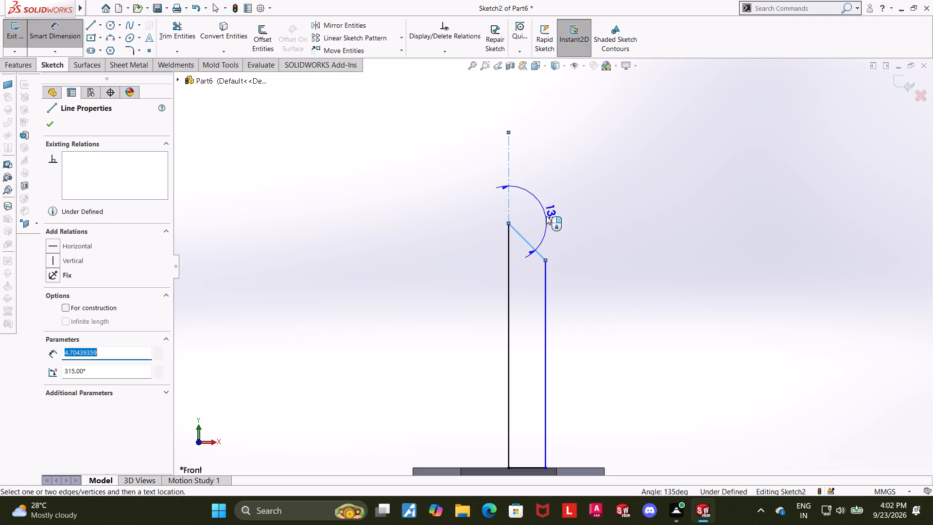
left_click(546, 216)
type("120")
key("Return")
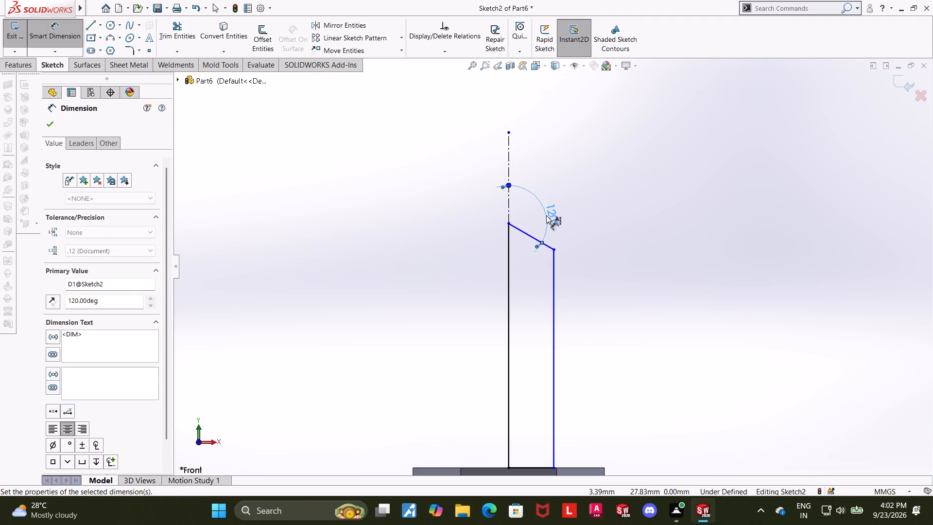
key("Escape")
key("Escape")
key("Escape")
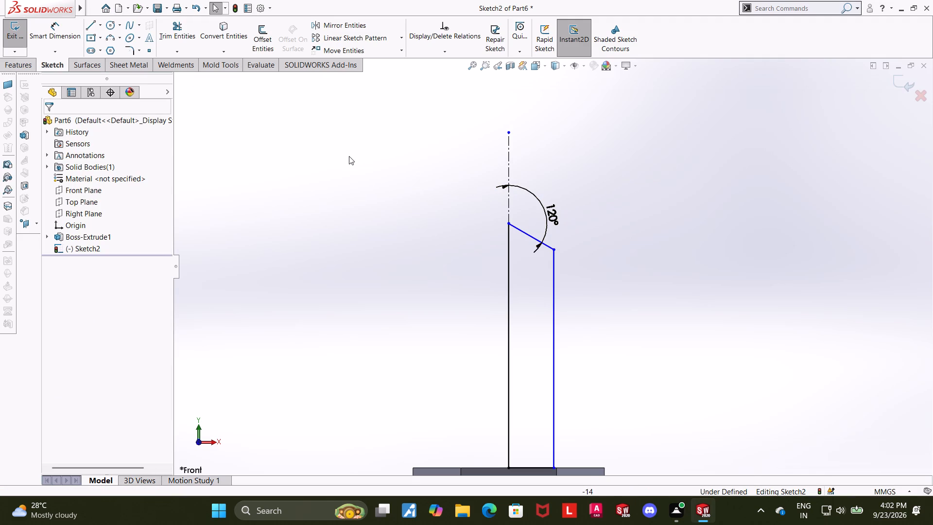
Dimension the distance between the profile's two vertical lines as 5 mm.
left_click(73, 36)
scroll(495, 250, "up", 3)
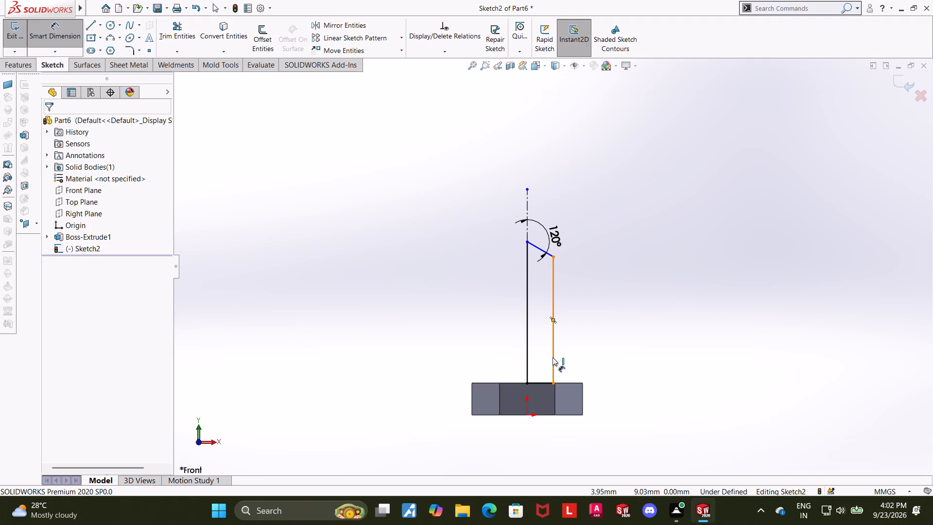
left_click(553, 357)
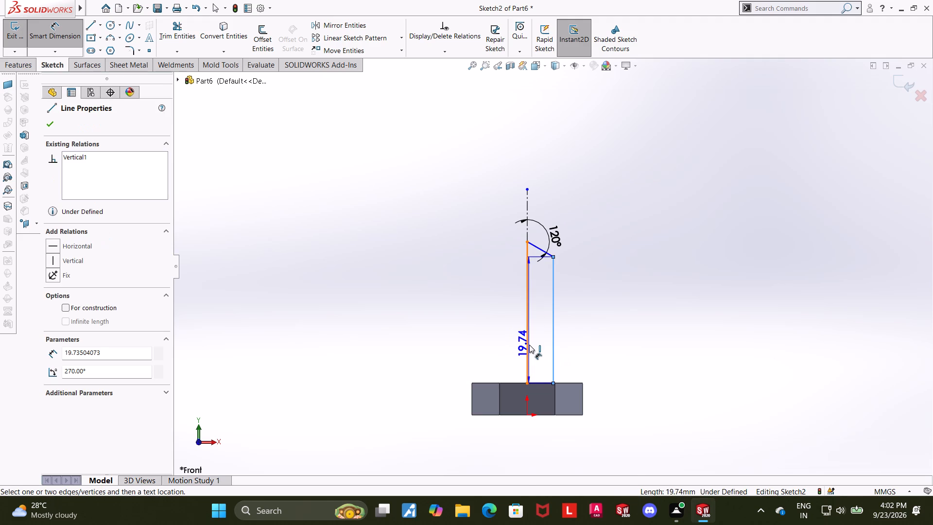
left_click(529, 345)
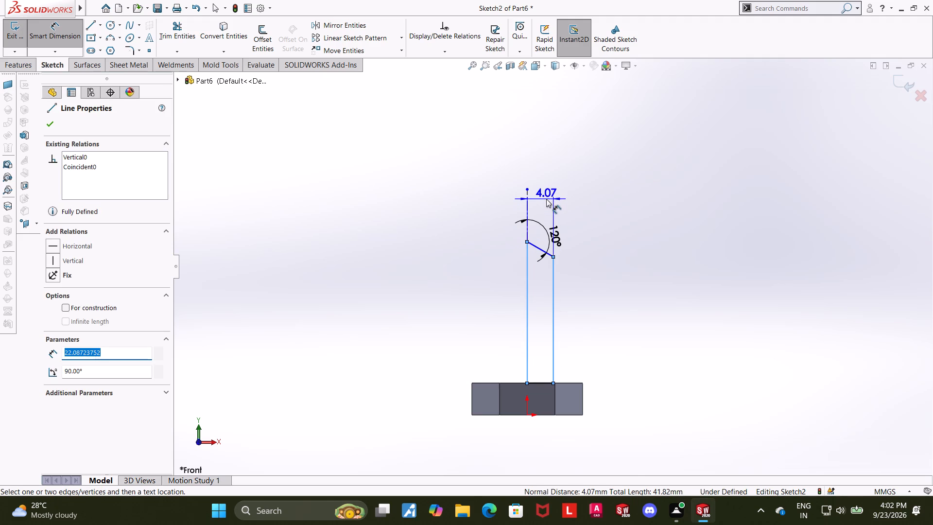
left_click(546, 199)
key("5")
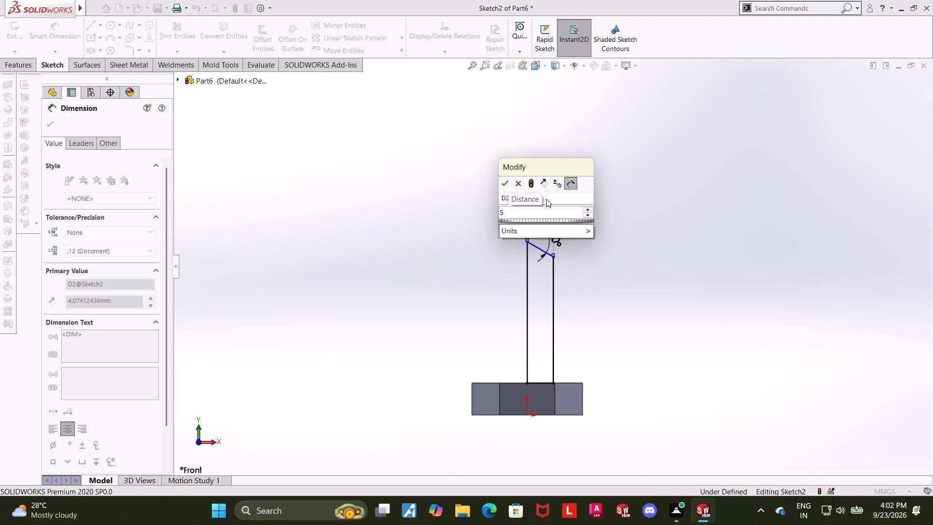
key("Return")
key("Escape")
key("Escape")
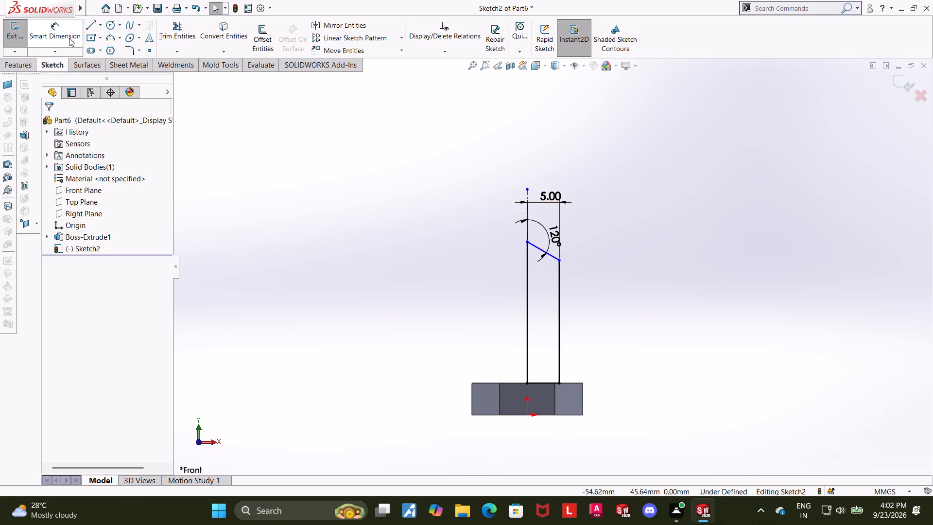
Dimension the outer vertical line between its upper and lower endpoints as 22 mm.
left_click(69, 38)
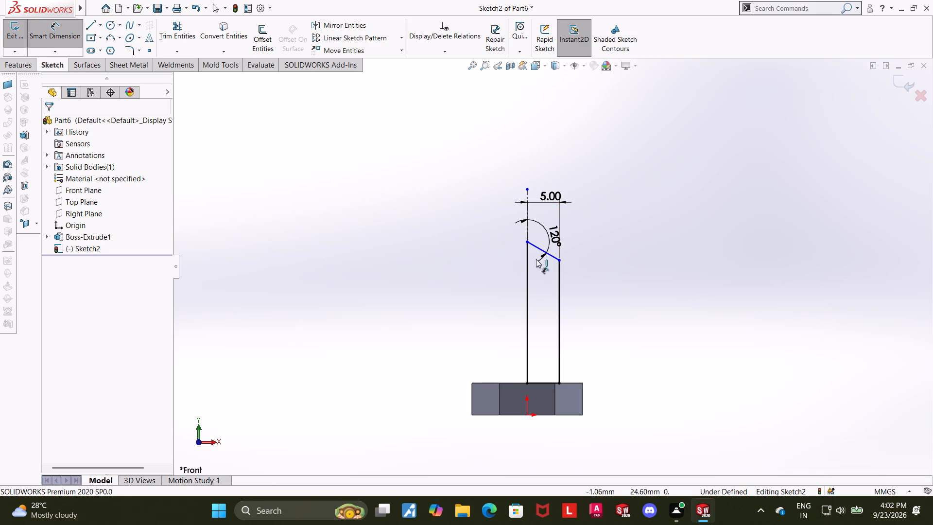
left_click(557, 260)
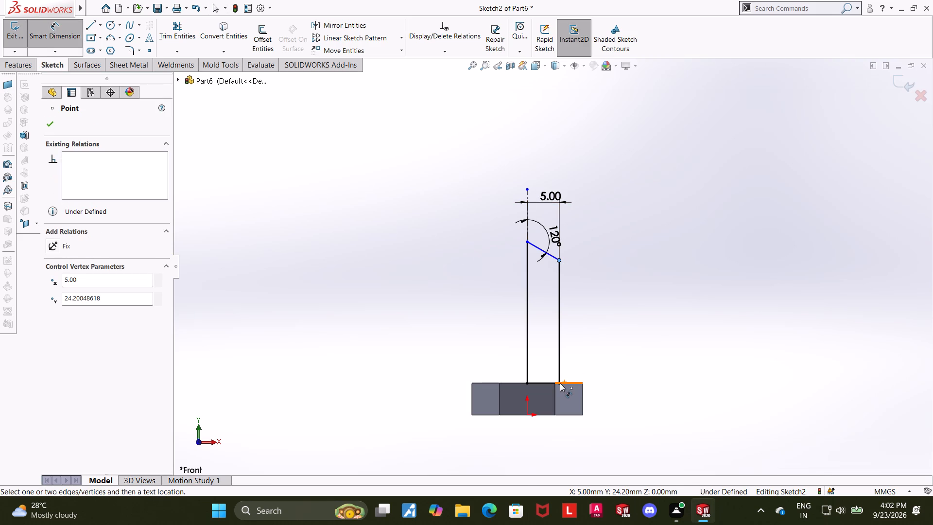
left_click(560, 383)
left_click(628, 350)
type("22")
key("Return")
key("Escape")
key("Escape")
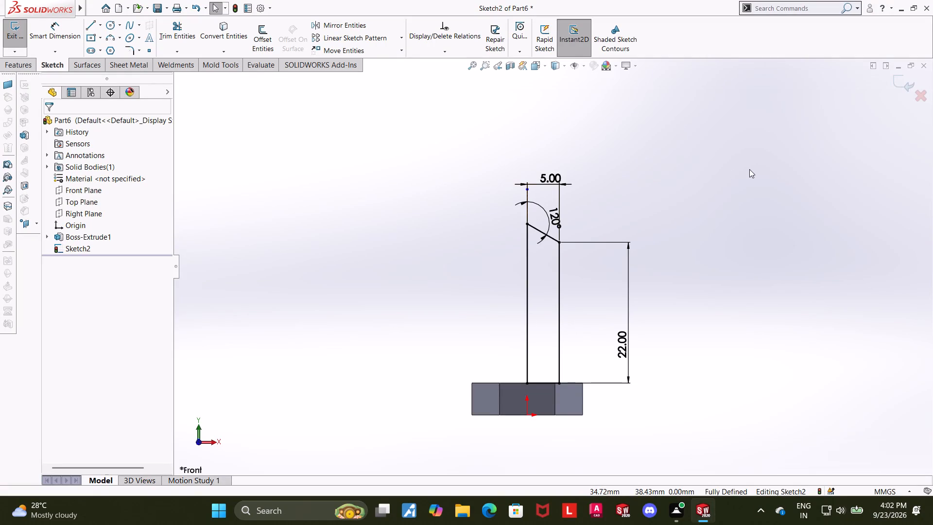
Finish the sketch and revolve the shank profile 360 degrees about the vertical centerline, merged with the hexagonal head.
middle_click(717, 187)
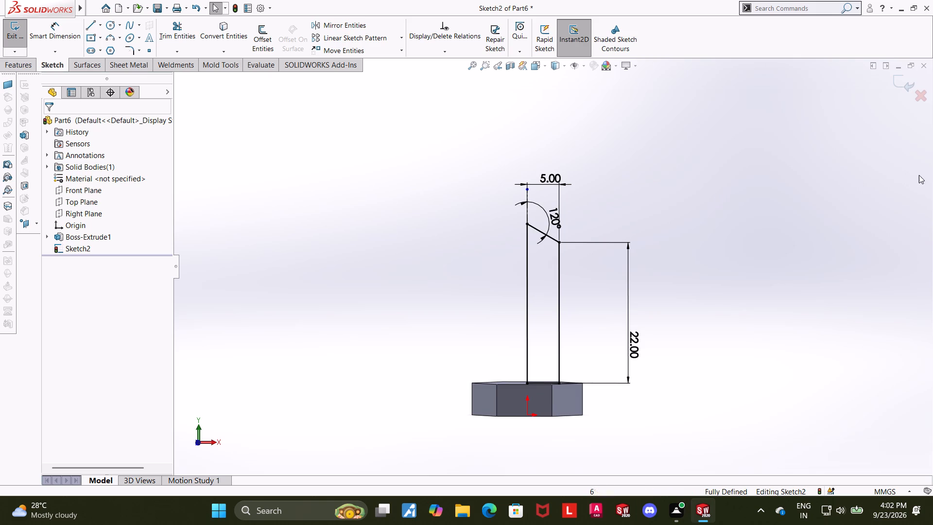
left_click(905, 86)
scroll(749, 156, "up", 1)
middle_click_drag(749, 156, 731, 171)
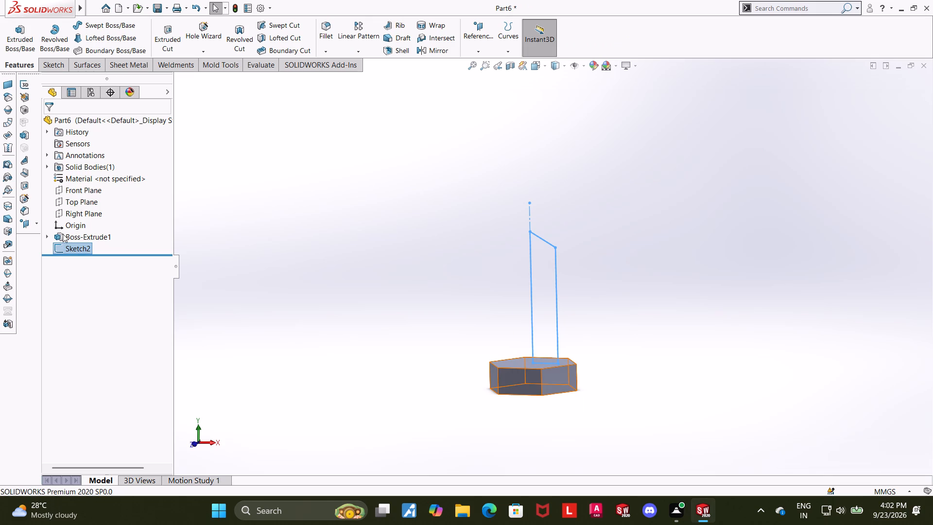
left_click(55, 32)
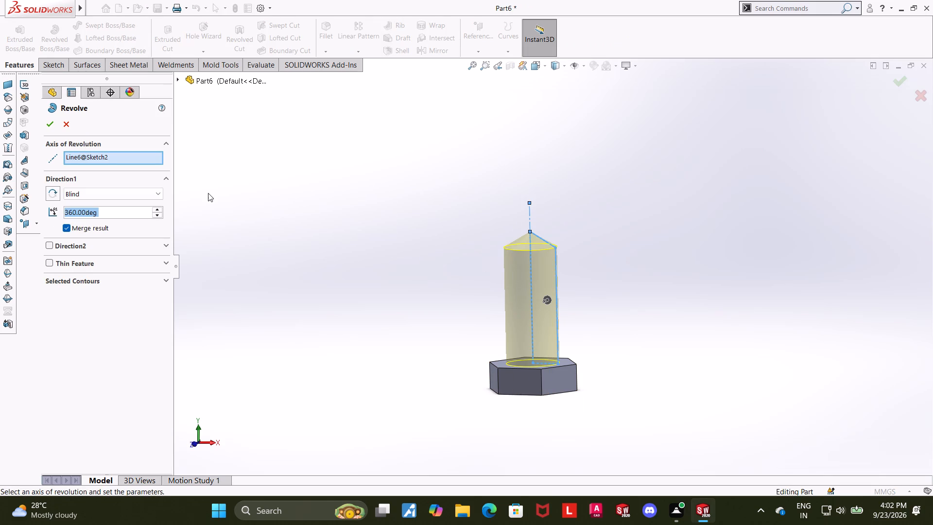
right_click_drag(164, 180, 148, 180)
left_click(51, 128)
left_click(425, 180)
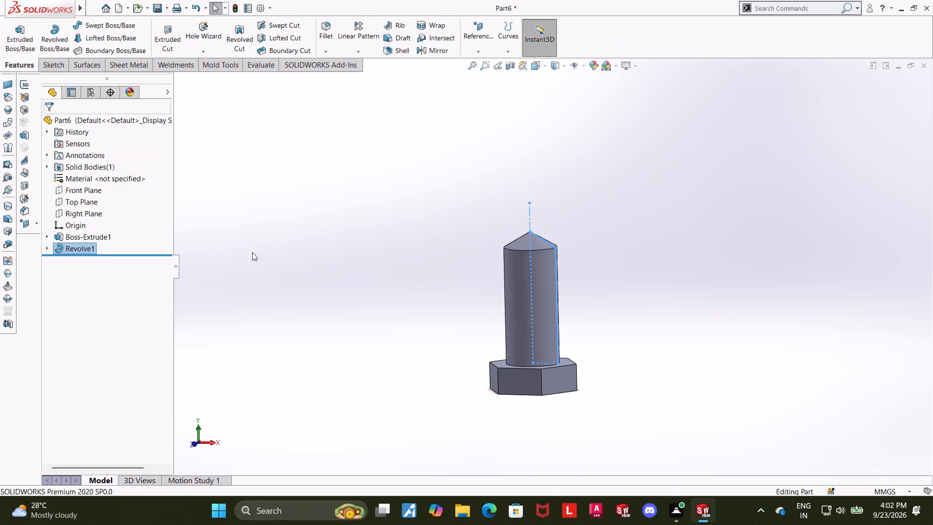
Change the hexagonal head's extrusion depth to 8 mm.
left_click(76, 235)
left_click(87, 208)
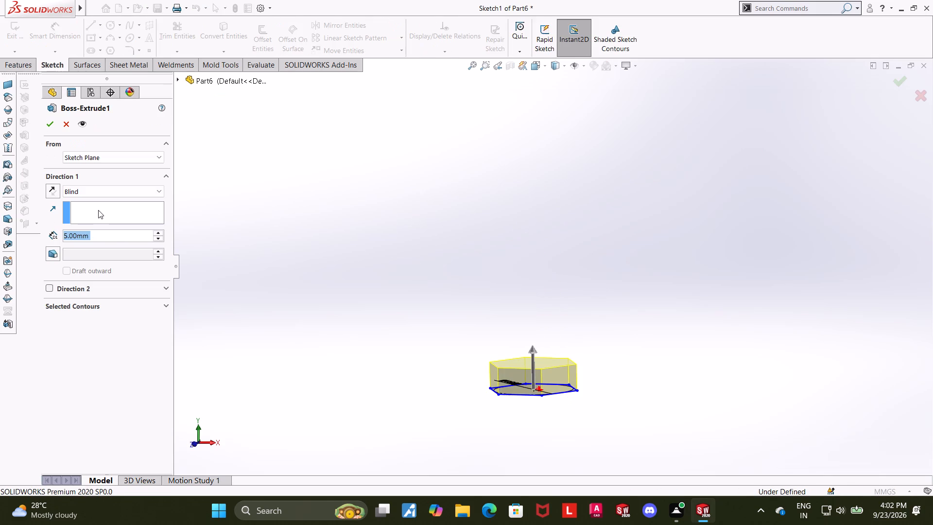
key("8")
key("Return")
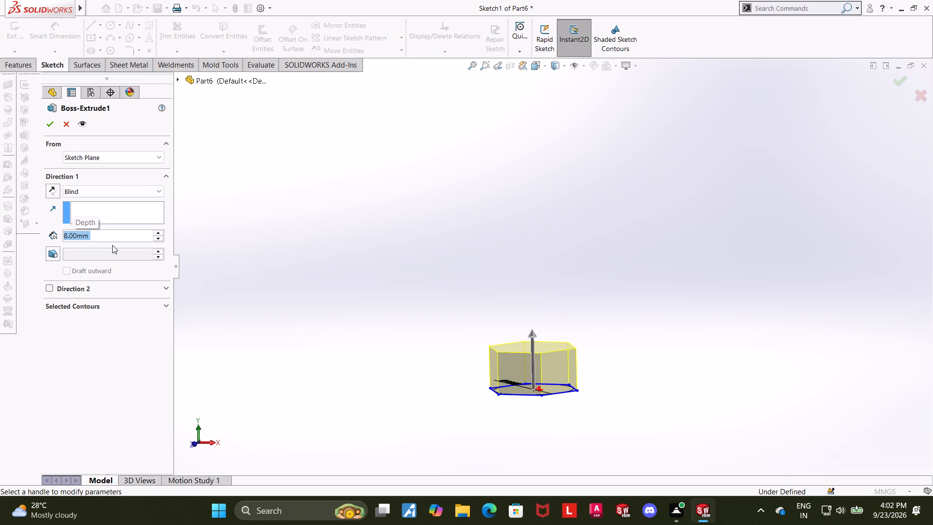
left_click(49, 126)
left_click(434, 262)
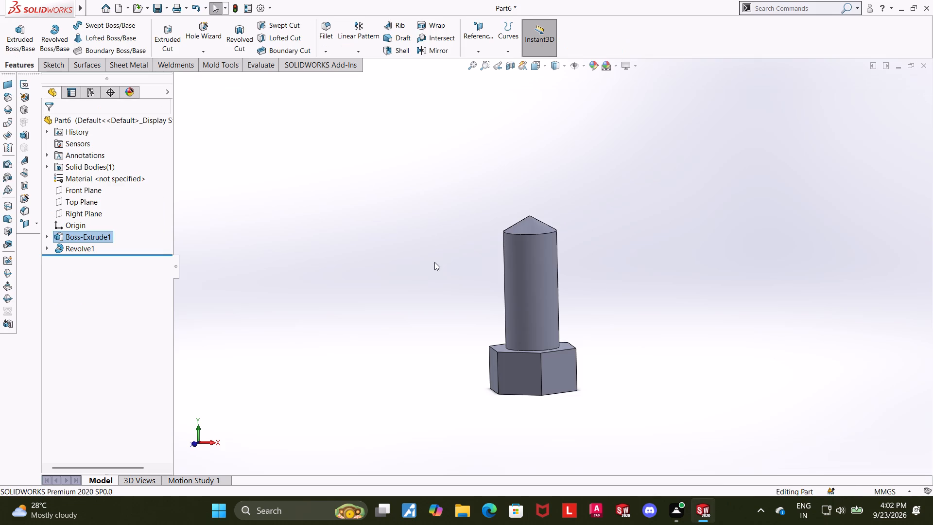
Start a new sketch on the Front Plane and view it face-on.
middle_click(444, 226)
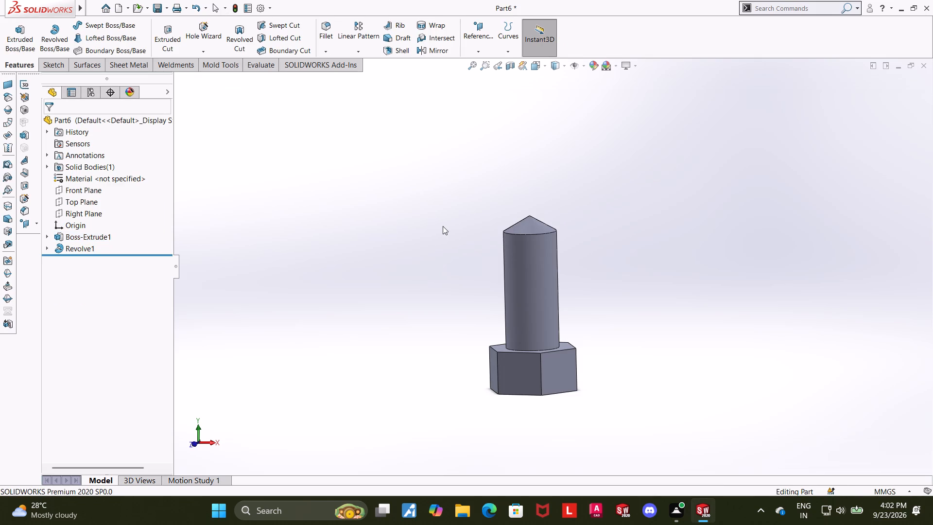
middle_click_drag(445, 239, 452, 178)
middle_click_drag(440, 267, 436, 294)
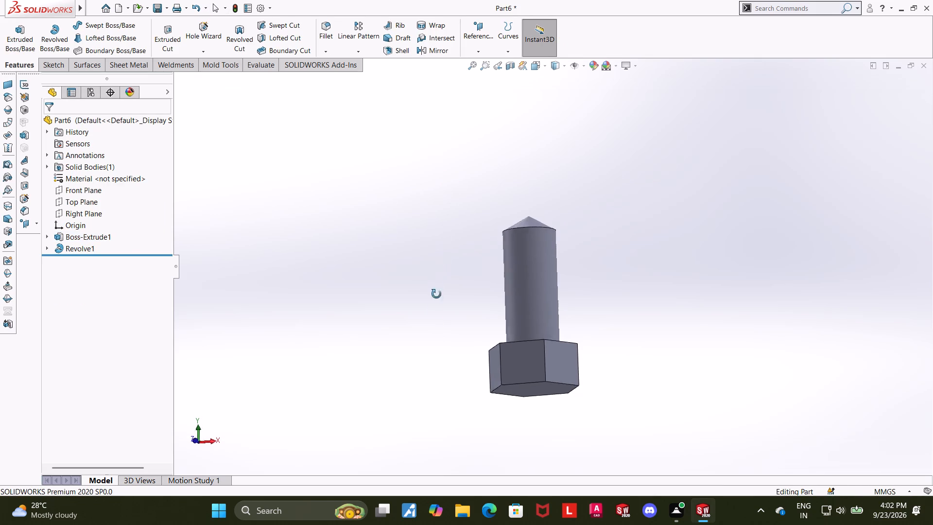
middle_click_drag(436, 294, 433, 315)
left_click(86, 191)
left_click(94, 178)
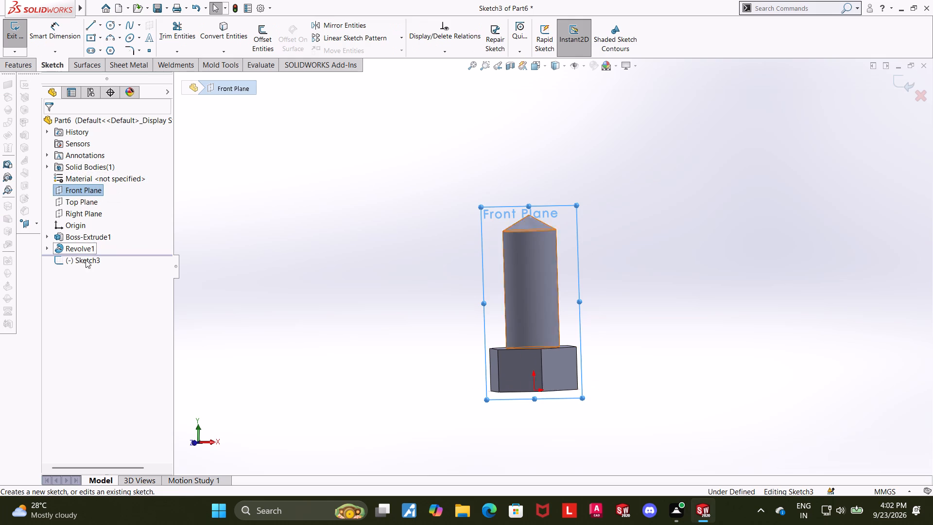
left_click(86, 258)
left_click(110, 244)
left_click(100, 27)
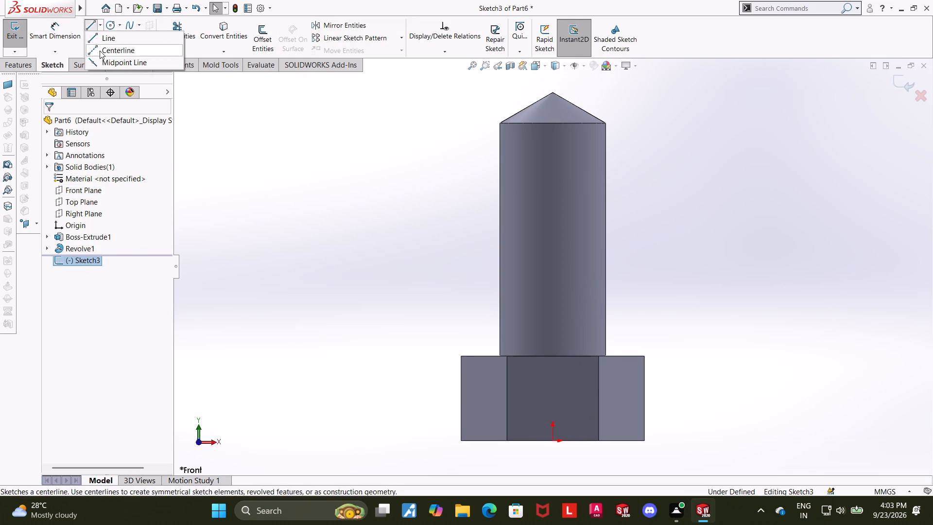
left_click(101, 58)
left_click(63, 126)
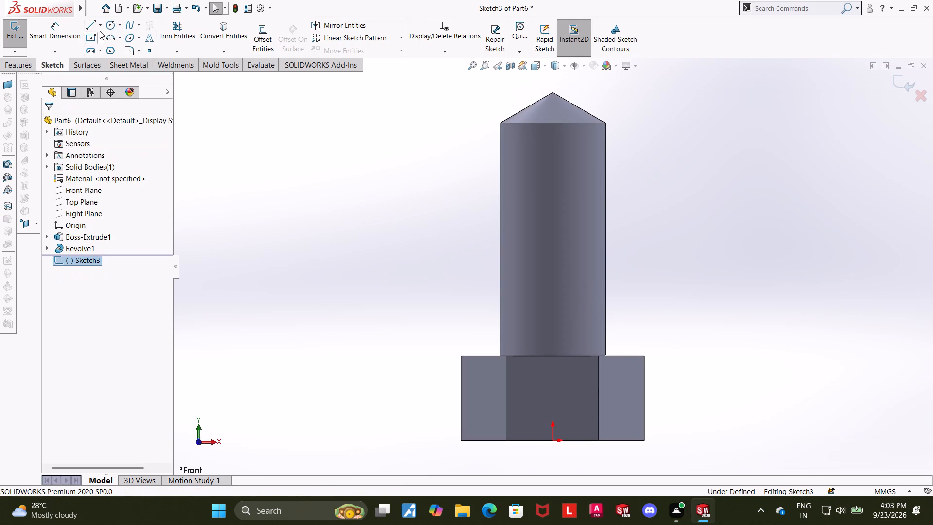
Sketch a vertical centerline about 4 mm long downward from the origin at the hexagonal head's underside.
left_click(100, 29)
left_click(95, 56)
scroll(549, 328, "up", 3)
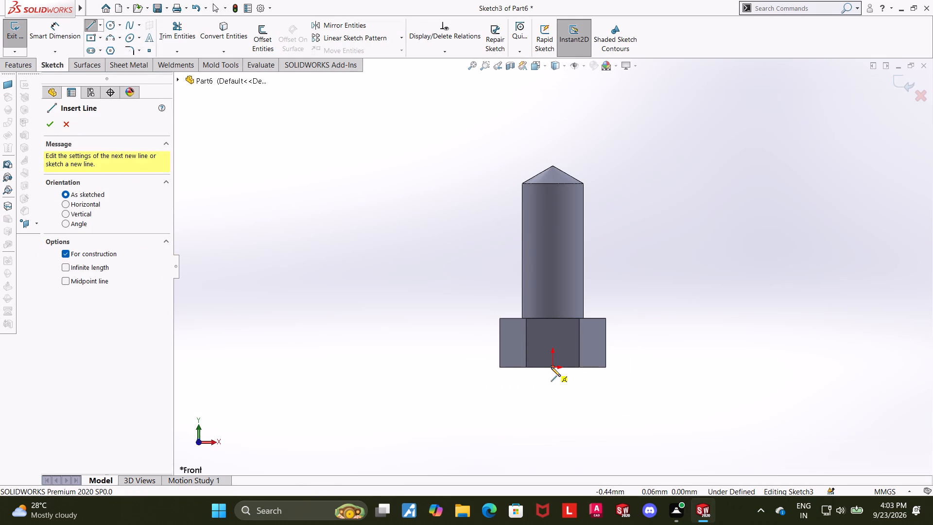
left_click(552, 367)
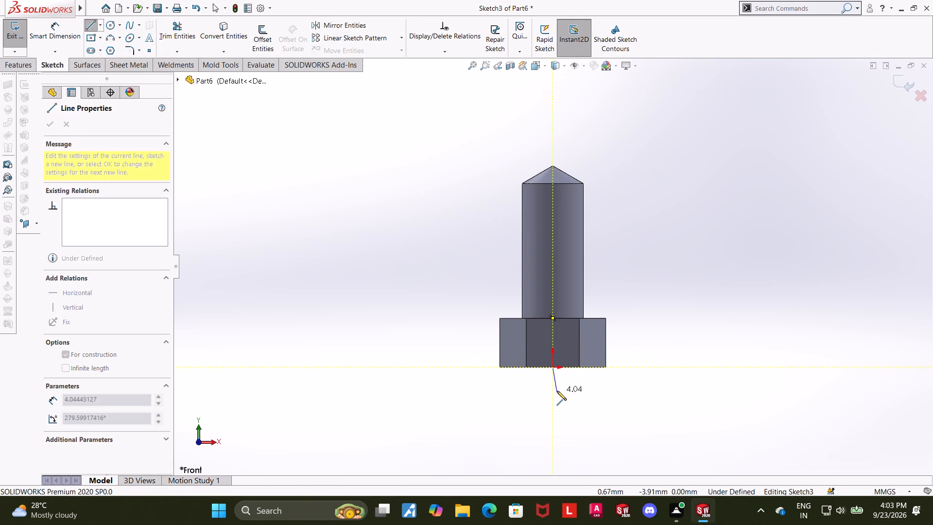
left_click(552, 393)
key("Escape")
key("Escape")
key("Escape")
scroll(582, 356, "down", 4)
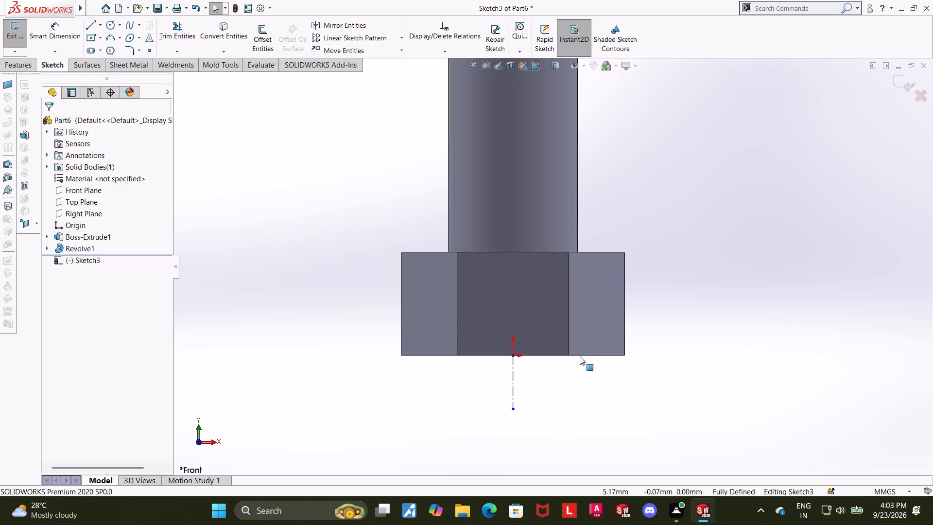
Sketch a closed profile at the hexagonal head's lower outer corner from two edge lines and a tangent quarter arc of about 1.73 mm radius.
key("Escape")
key("Escape")
left_click(92, 28)
scroll(424, 139, "down", 3)
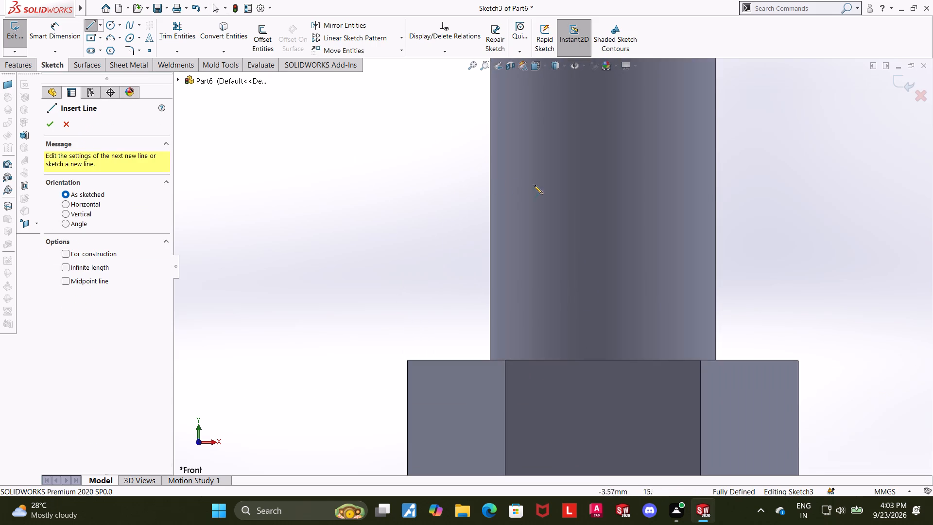
scroll(745, 356, "up", 6)
scroll(620, 339, "down", 6)
left_click(635, 351)
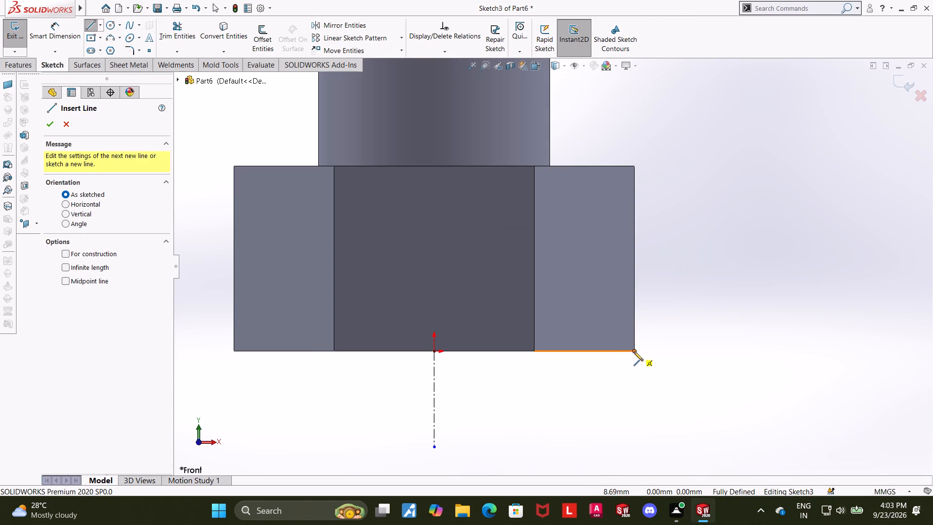
left_click(594, 351)
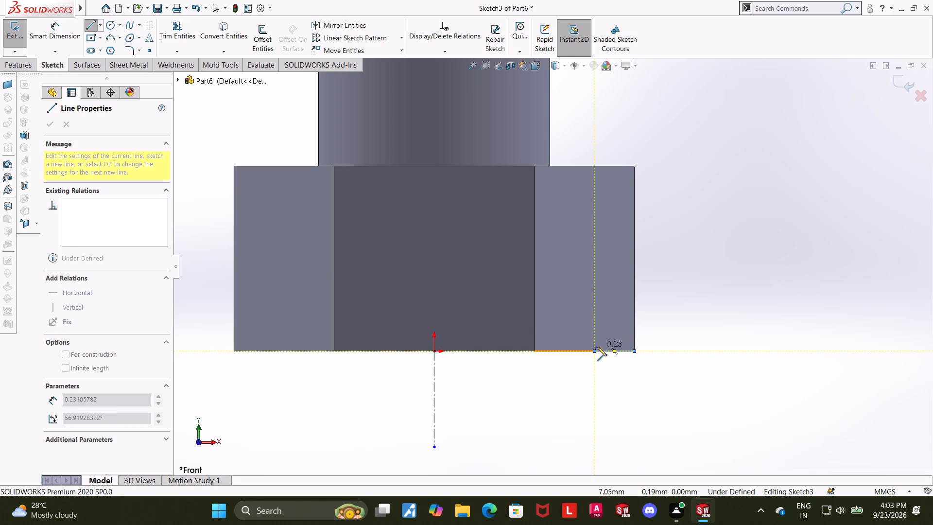
left_click(635, 309)
left_click(636, 350)
key("Escape")
key("Escape")
scroll(639, 300, "down", 4)
key("Escape")
key("Escape")
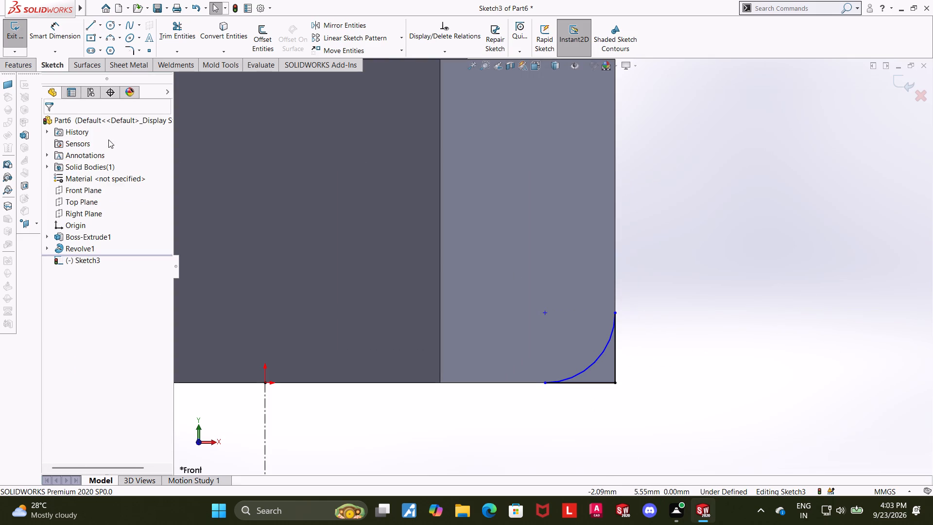
key("Escape")
Dimension the corner profile's arc with a 2 mm radius.
left_click(54, 37)
left_click(593, 365)
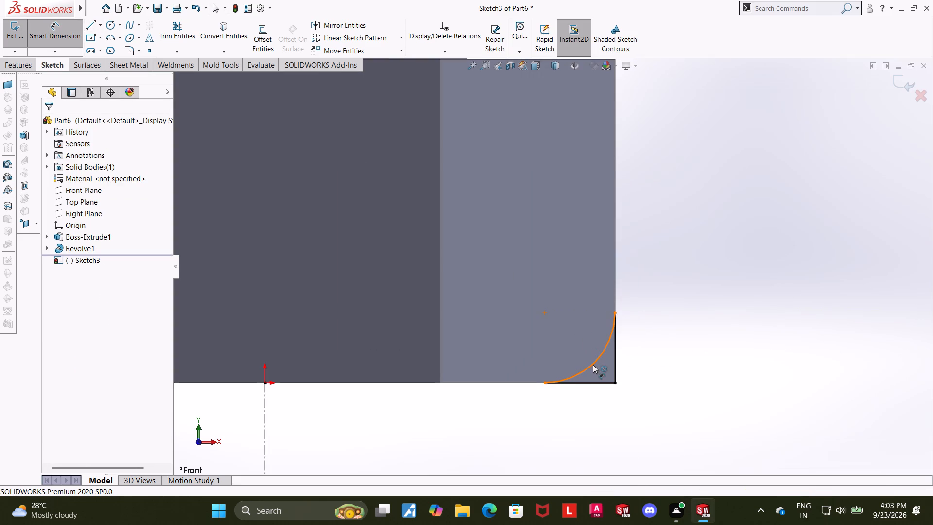
left_click(584, 347)
key("2")
key("Return")
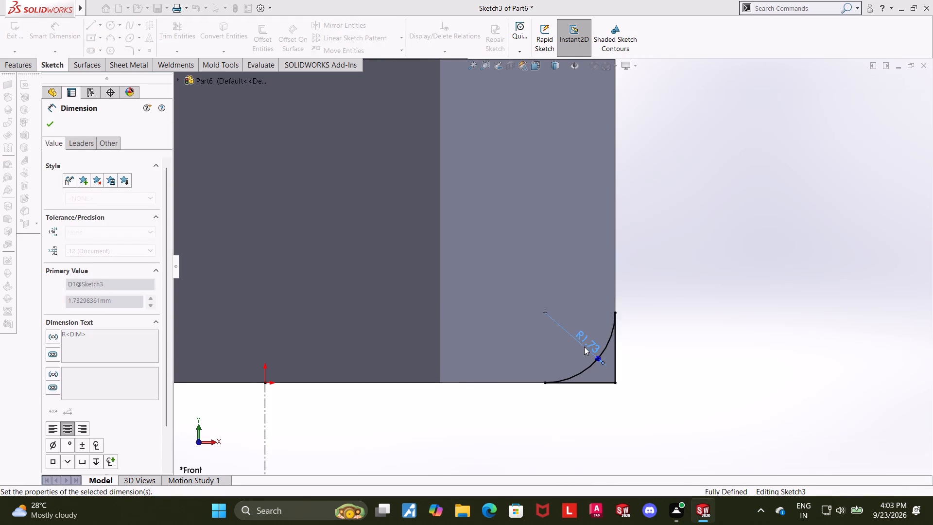
key("Escape")
key("Escape")
key("Escape")
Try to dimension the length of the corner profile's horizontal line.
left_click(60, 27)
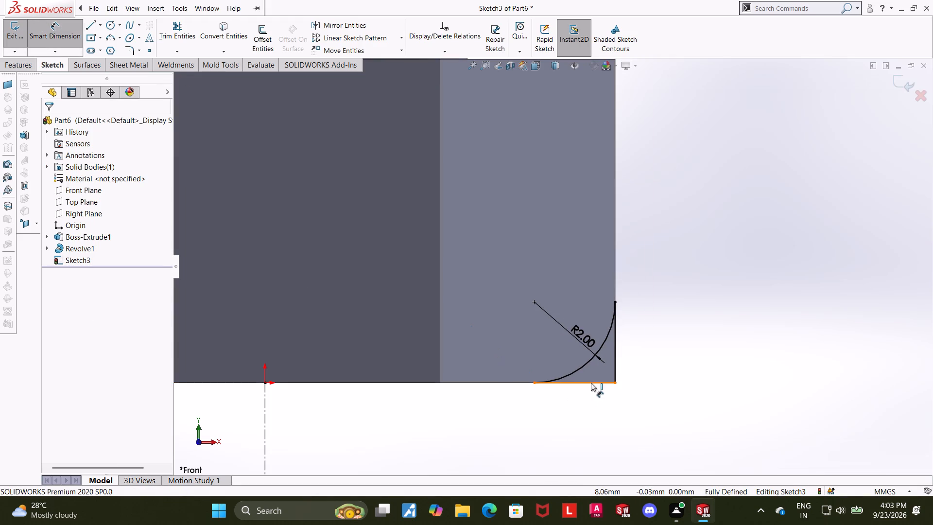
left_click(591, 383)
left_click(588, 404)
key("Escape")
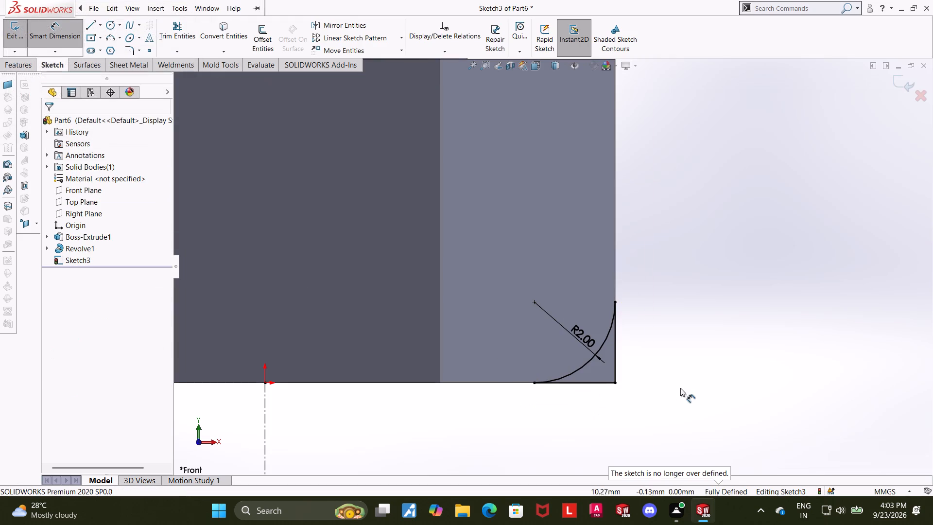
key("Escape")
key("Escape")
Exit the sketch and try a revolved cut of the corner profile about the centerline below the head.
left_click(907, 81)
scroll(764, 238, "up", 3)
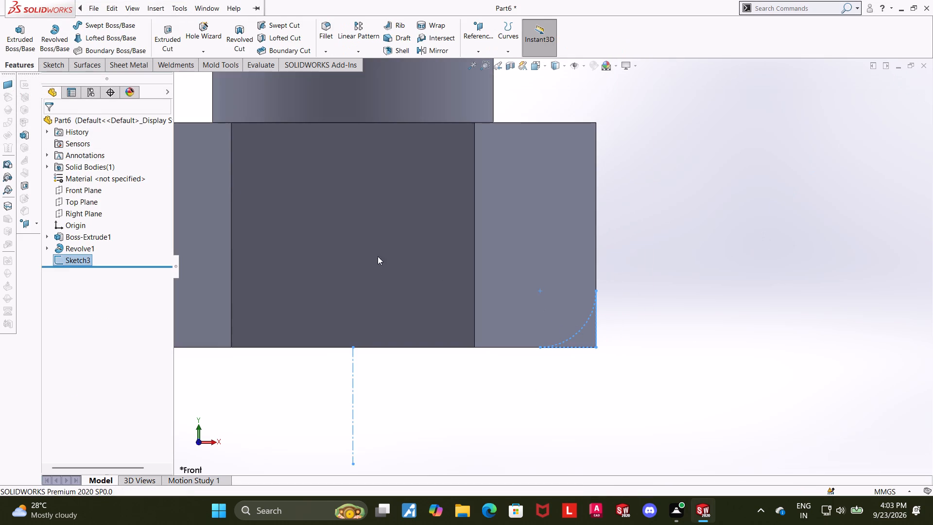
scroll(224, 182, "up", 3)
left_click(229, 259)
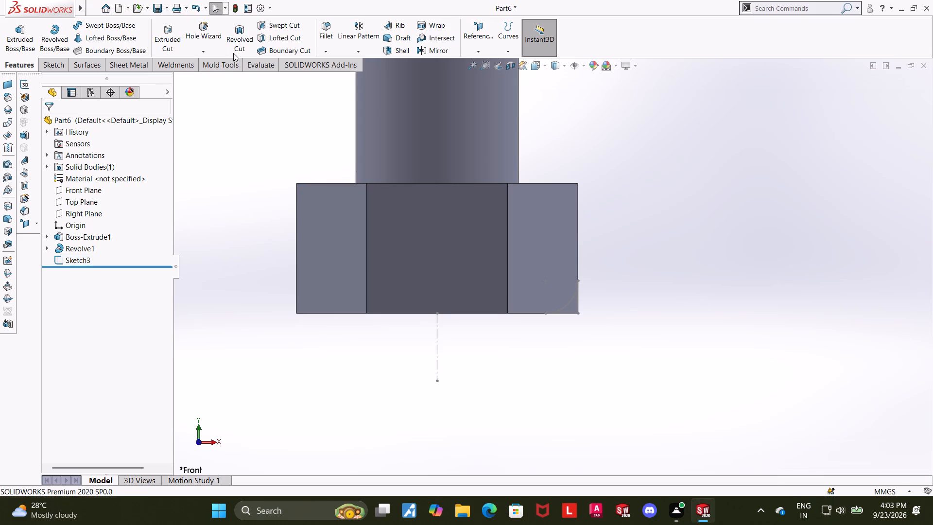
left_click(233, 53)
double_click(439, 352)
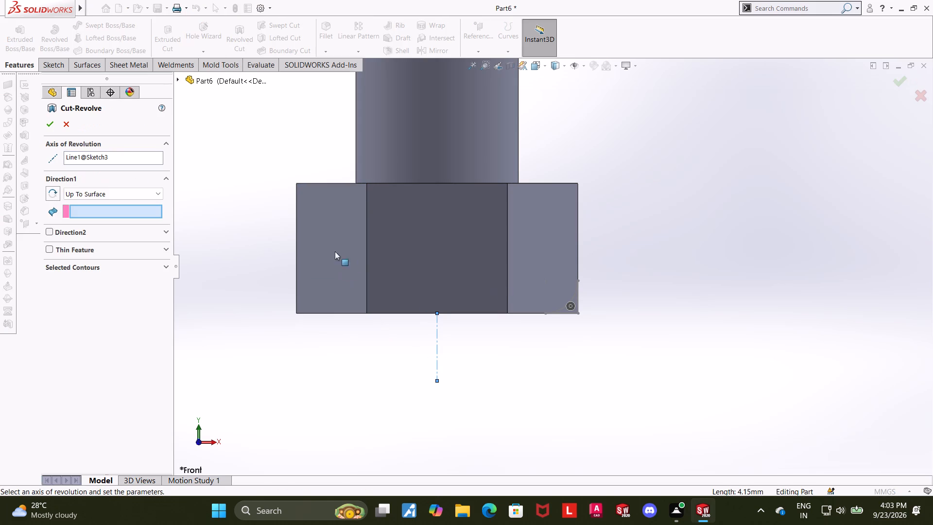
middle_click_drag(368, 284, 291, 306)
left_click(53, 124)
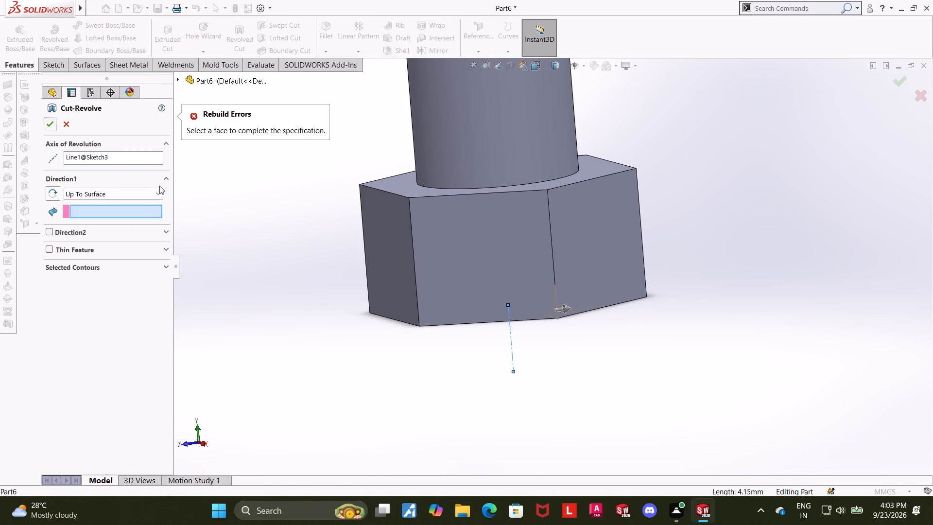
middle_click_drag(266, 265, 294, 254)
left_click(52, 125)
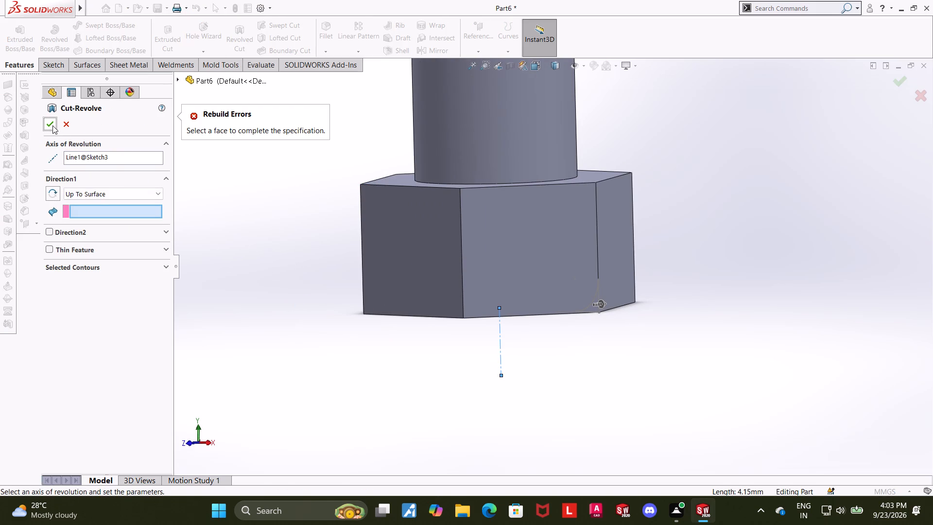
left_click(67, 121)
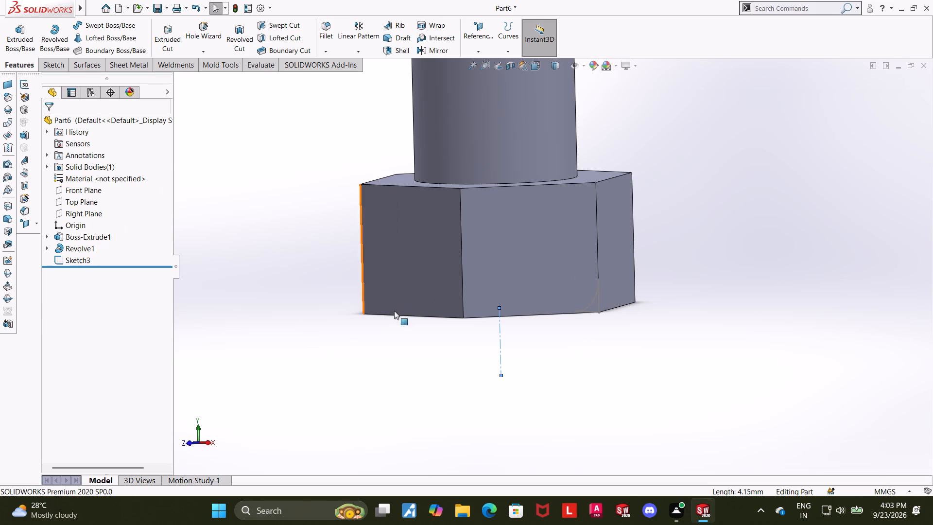
Reopen the corner profile sketch, view it face-on and trim away the vertical centerline below the origin.
left_click(596, 299)
key("Escape")
left_click(80, 256)
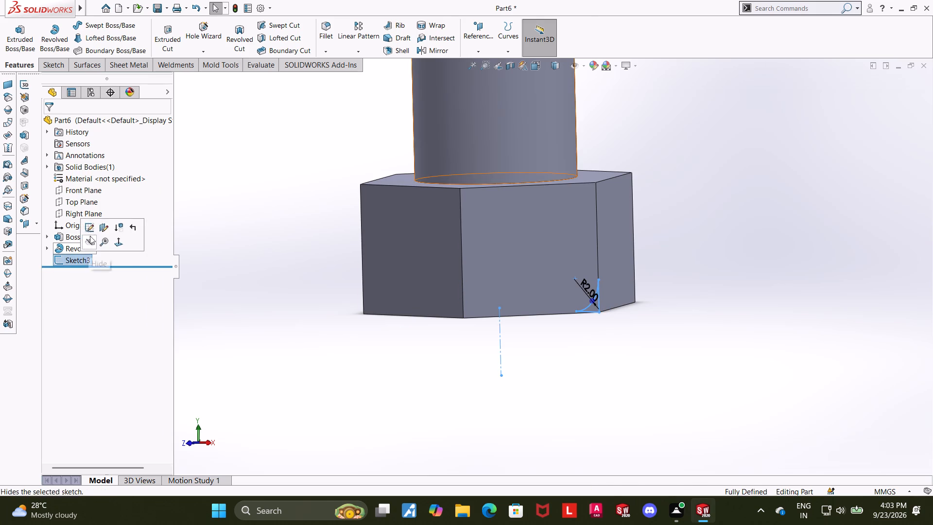
left_click(89, 227)
left_click(65, 260)
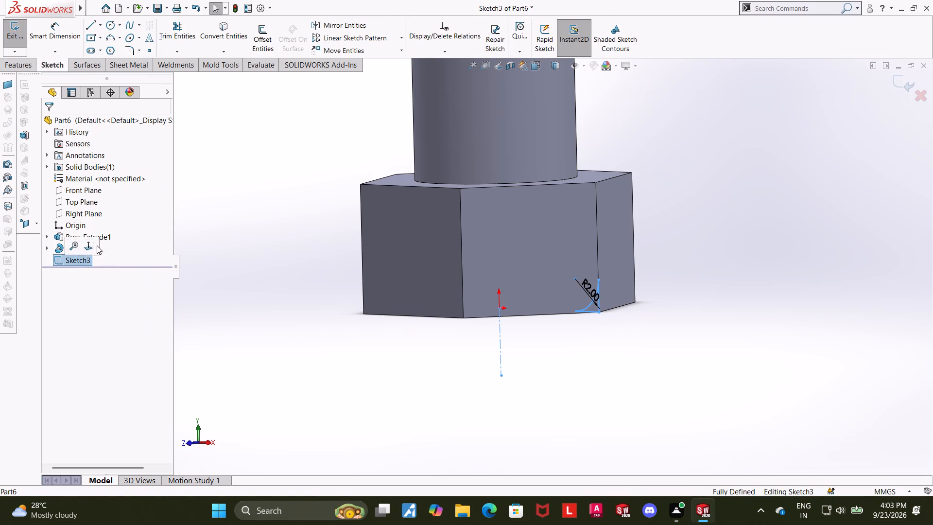
left_click(87, 245)
scroll(579, 432, "down", 3)
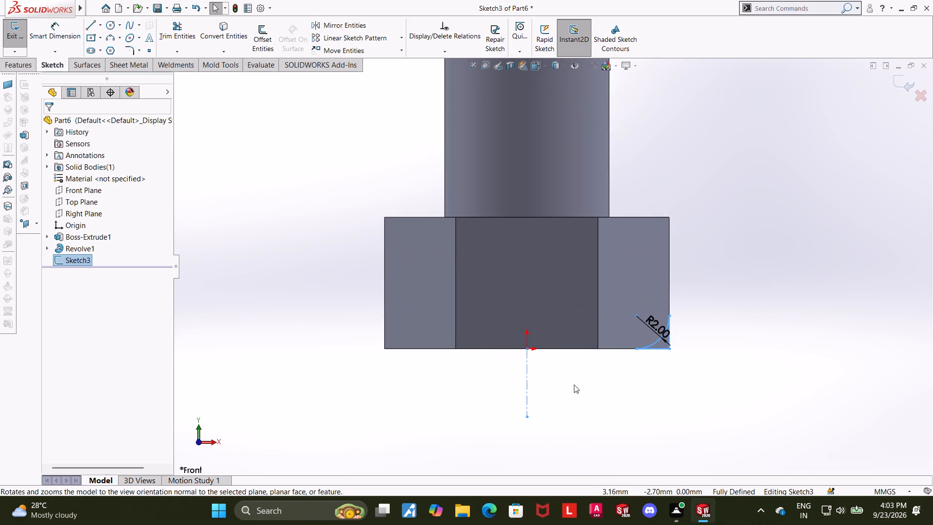
scroll(558, 333, "down", 3)
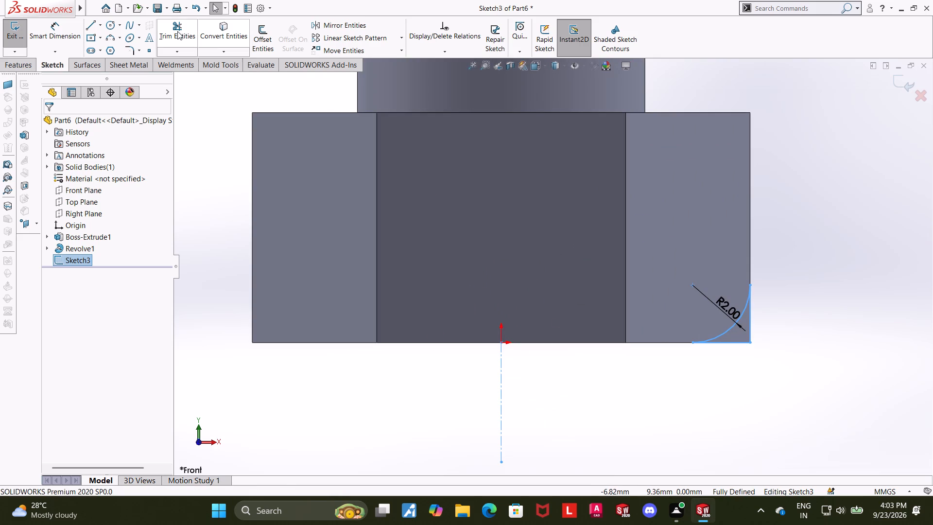
left_click(175, 31)
left_click_drag(594, 396, 445, 389)
Sketch a vertical centerline about 4.6 mm long upward from the origin inside the head and exit the sketch.
left_click(98, 25)
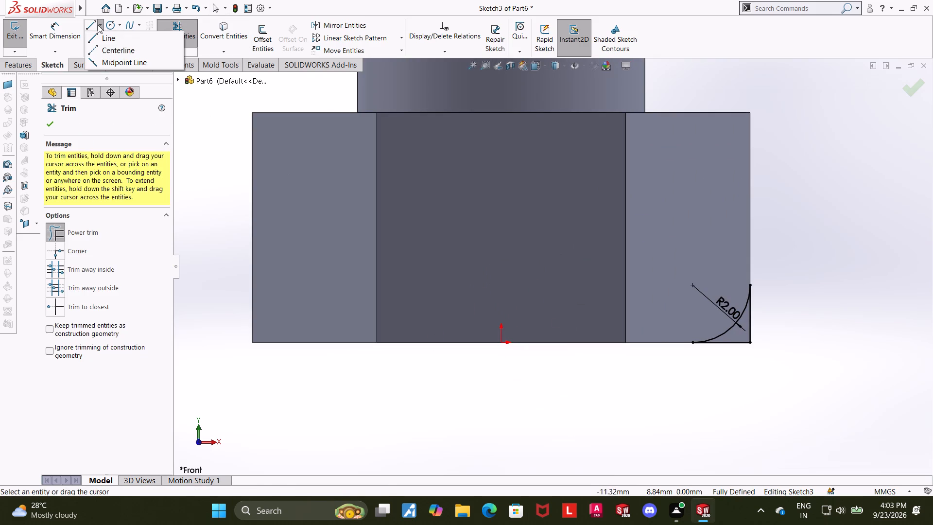
left_click(113, 48)
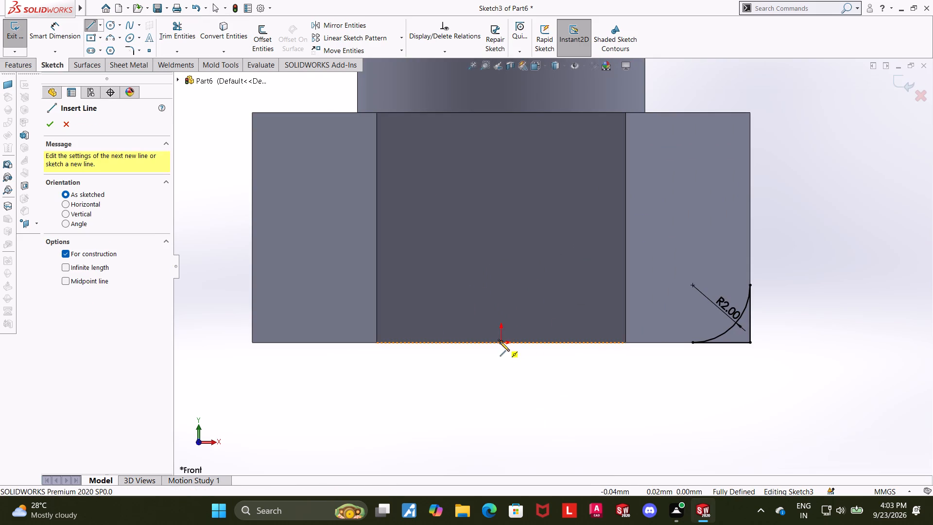
left_click(500, 342)
left_click(501, 210)
key("Escape")
key("Escape")
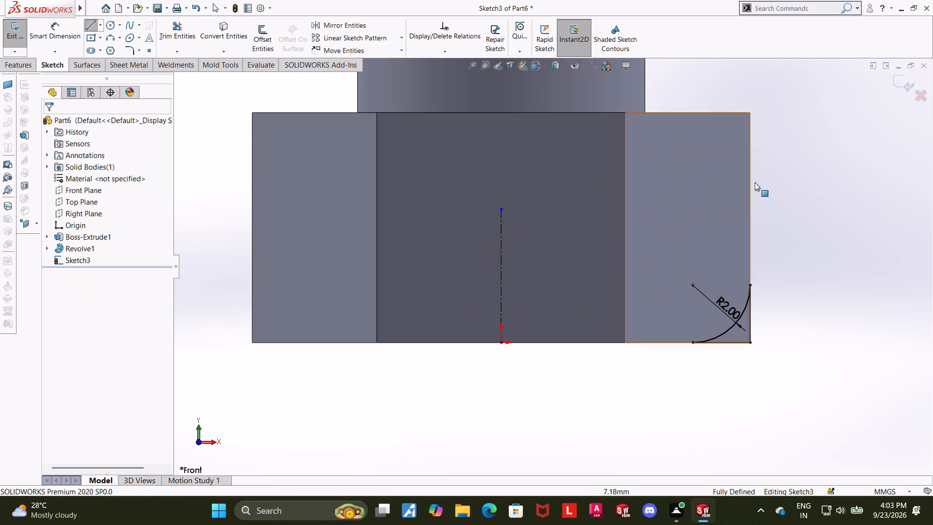
key("Escape")
left_click(903, 83)
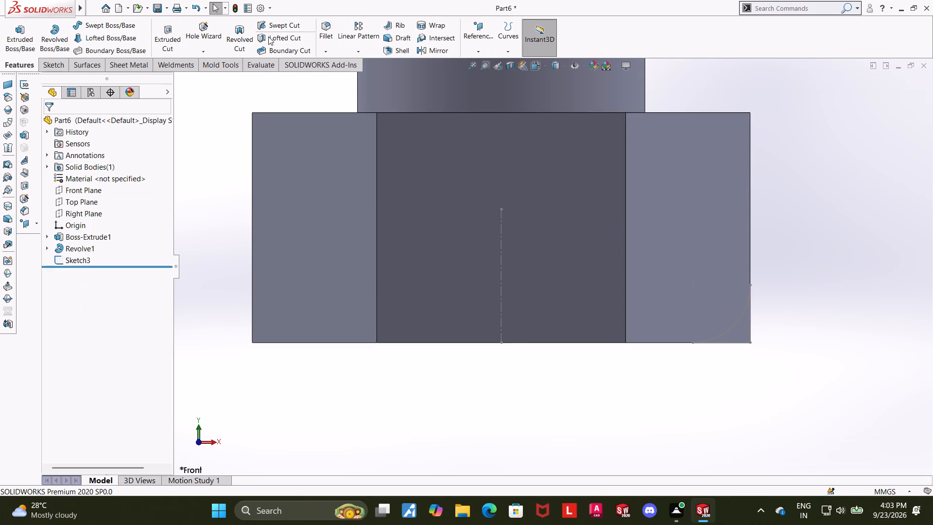
Cut-revolve the corner profile 360 degrees about the vertical centerline to round the head's lower corners.
left_click(240, 32)
left_click(502, 256)
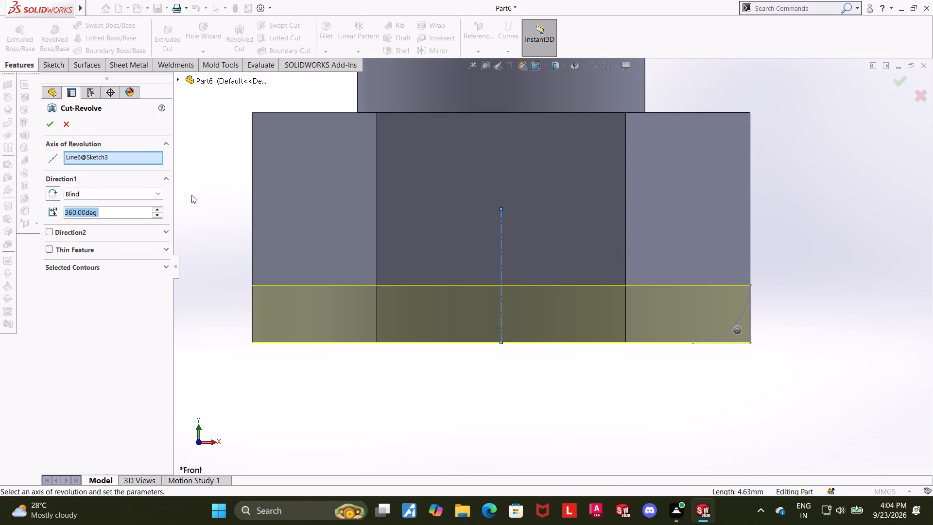
left_click(53, 124)
left_click(381, 367)
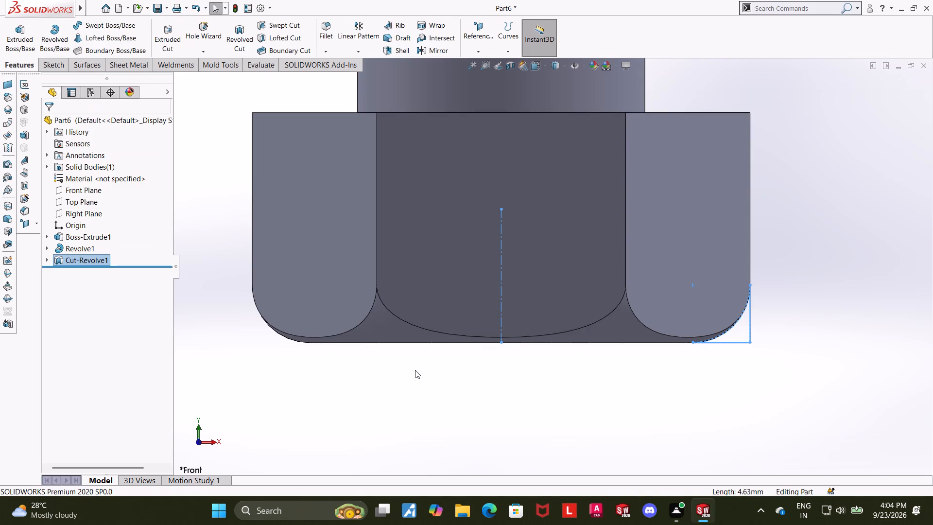
Fillet the circular edge where the shank meets the hexagonal head with a 2 mm radius.
scroll(414, 370, "up", 1)
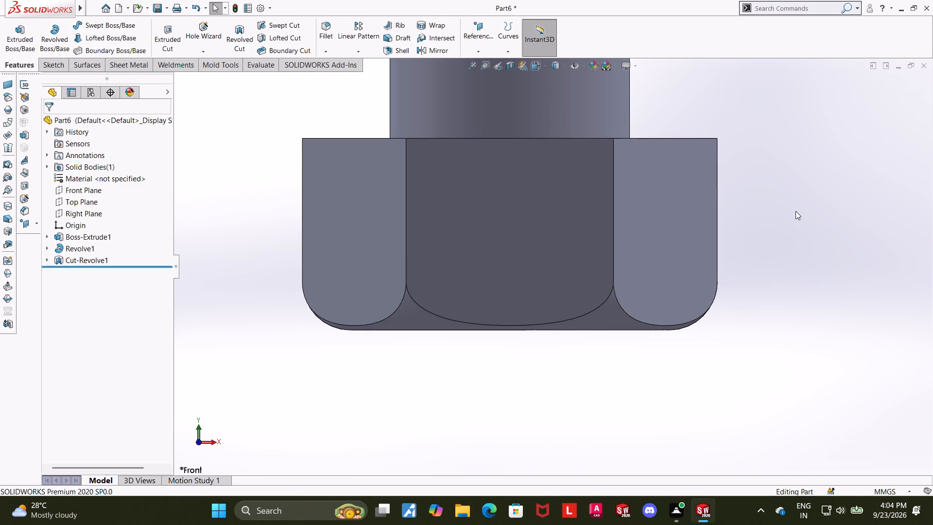
scroll(779, 206, "up", 2)
scroll(708, 139, "down", 2)
scroll(708, 139, "up", 2)
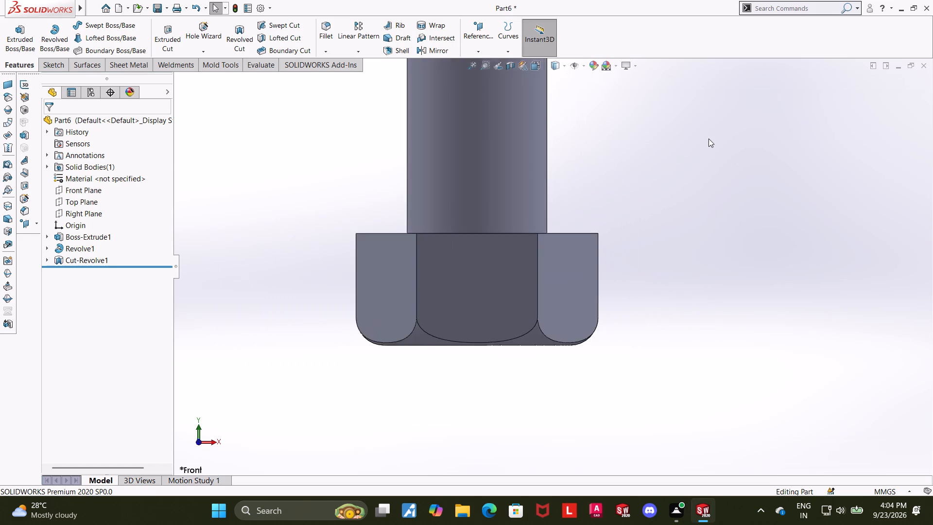
scroll(708, 139, "up", 7)
middle_click_drag(592, 177, 590, 208)
scroll(563, 282, "down", 3)
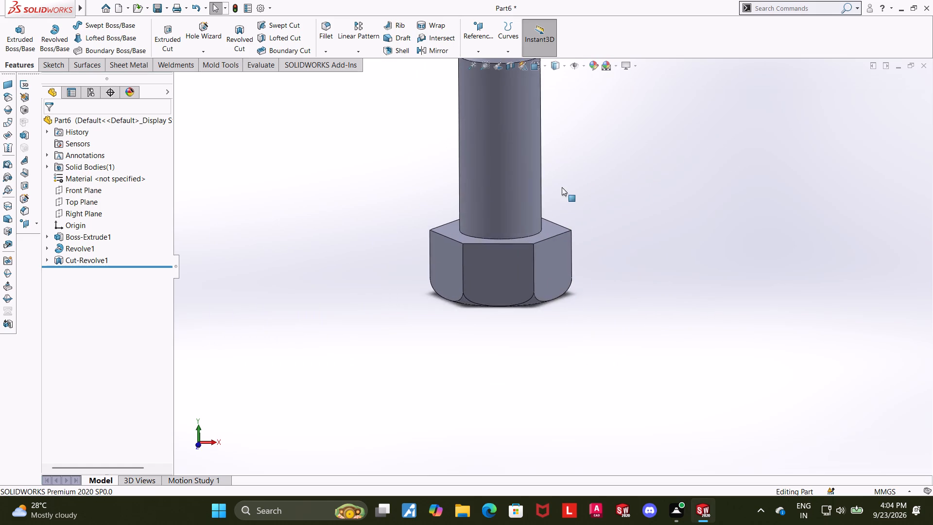
scroll(525, 202, "down", 5)
left_click(332, 22)
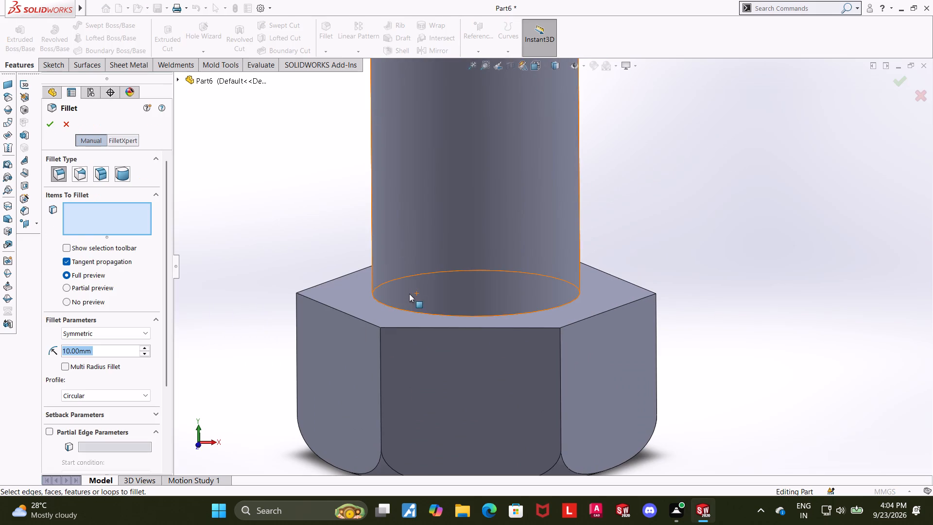
left_click(384, 303)
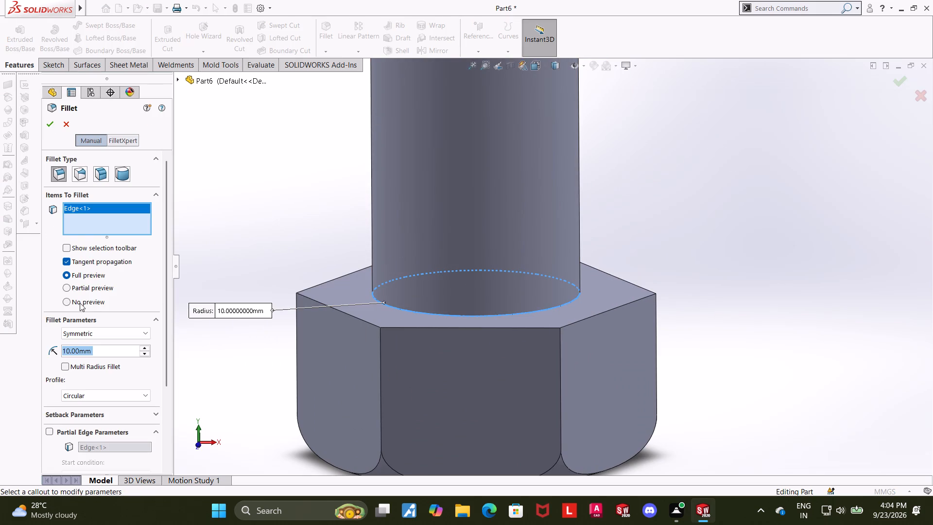
key("2")
key("Return")
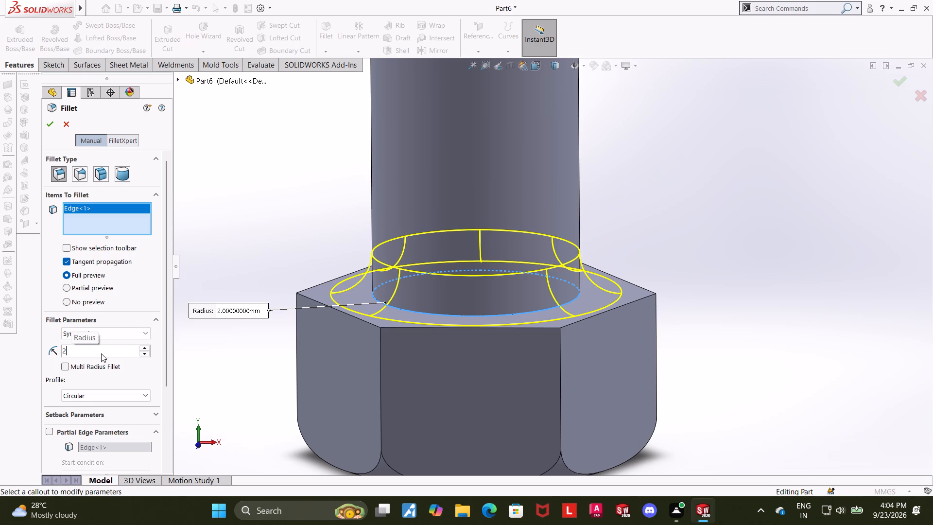
left_click(52, 127)
left_click(782, 279)
Save the hexagonal-head screw part as "set screw".
scroll(780, 273, "up", 3)
scroll(737, 263, "up", 1)
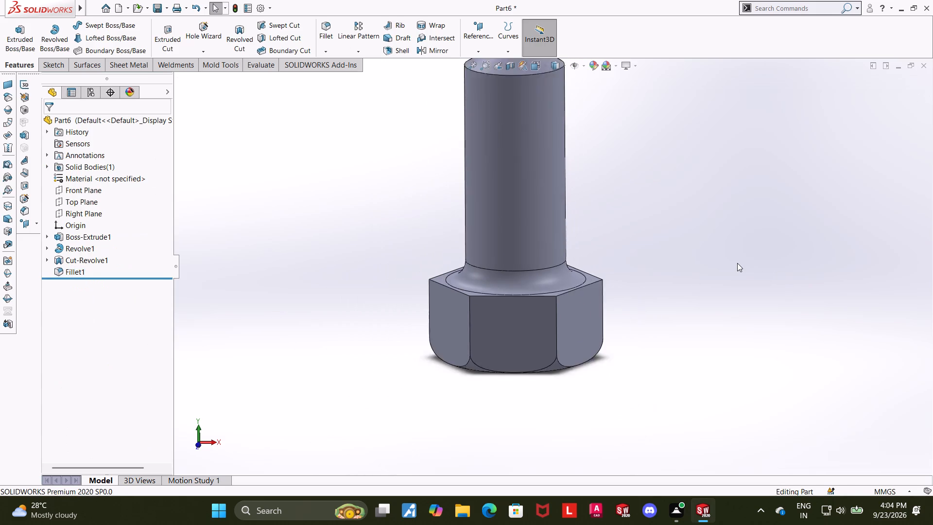
scroll(737, 263, "up", 4)
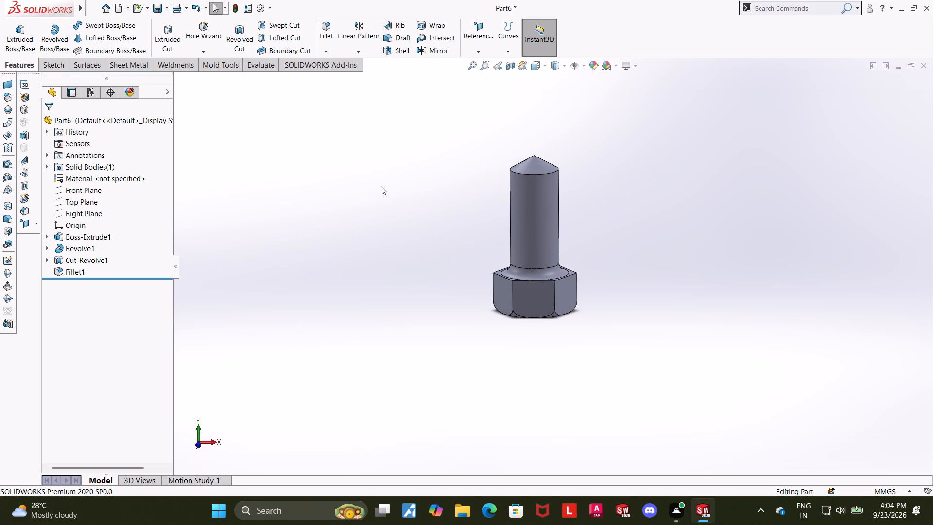
left_click(117, 133)
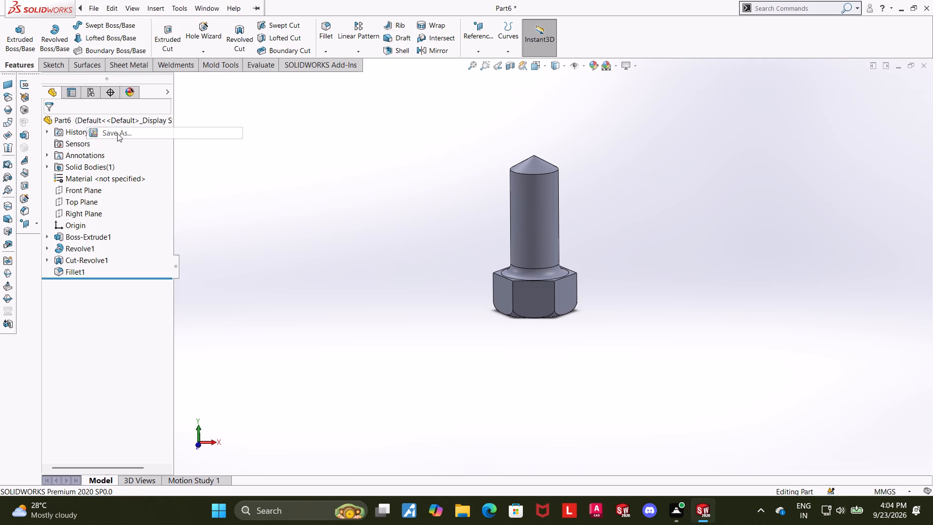
type("set screw")
key("space")
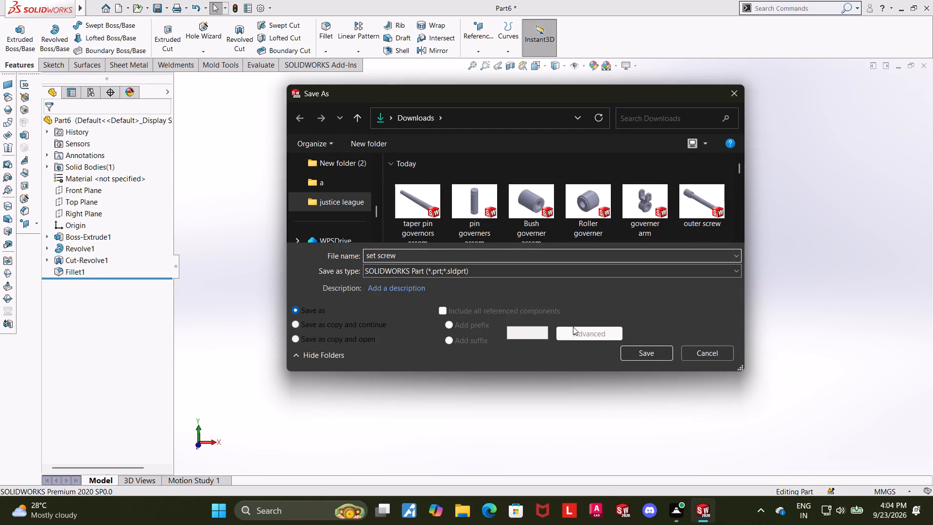
left_click(662, 356)
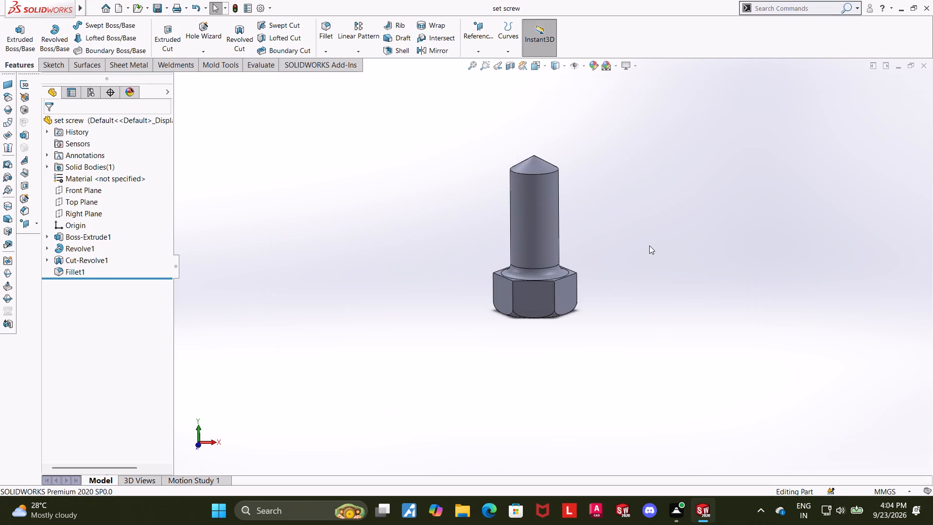
Switch to the governer arm part and open its M10x1.5 tapped hole for editing.
scroll(566, 158, "down", 2)
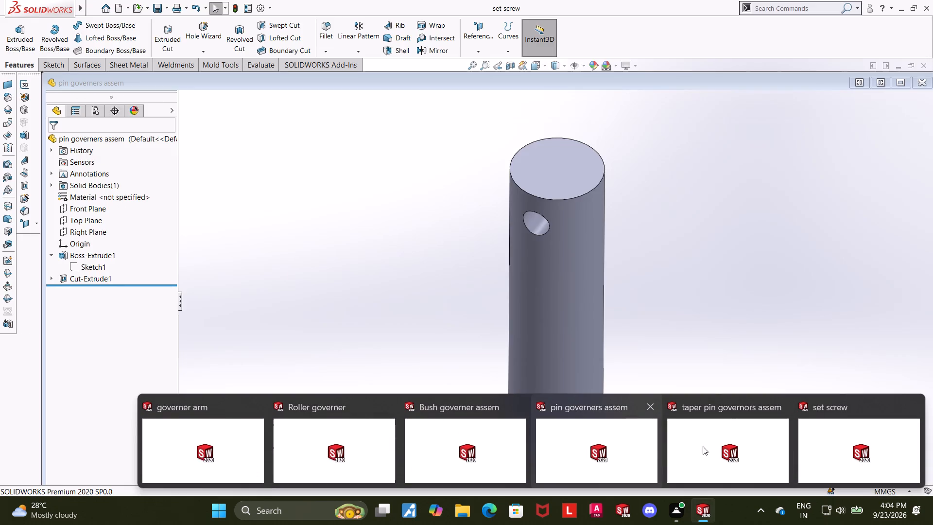
left_click(470, 437)
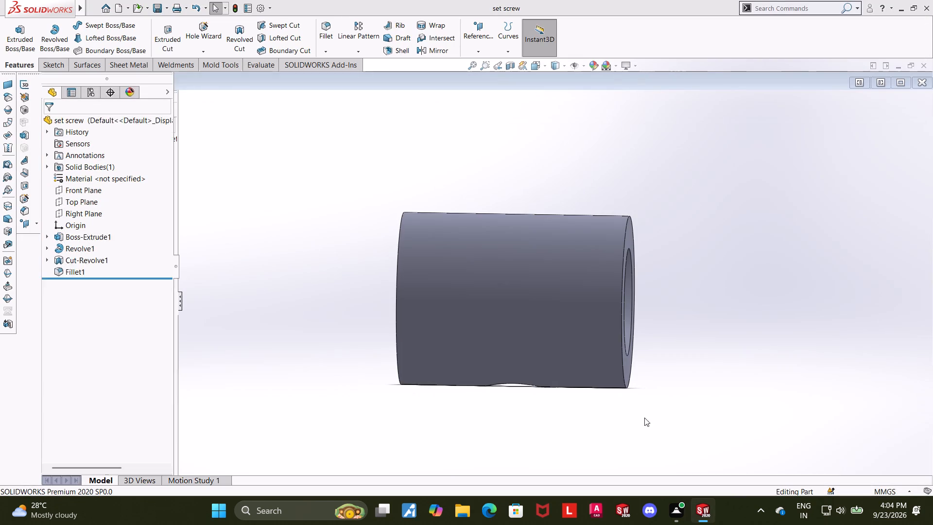
middle_click_drag(559, 400, 575, 400)
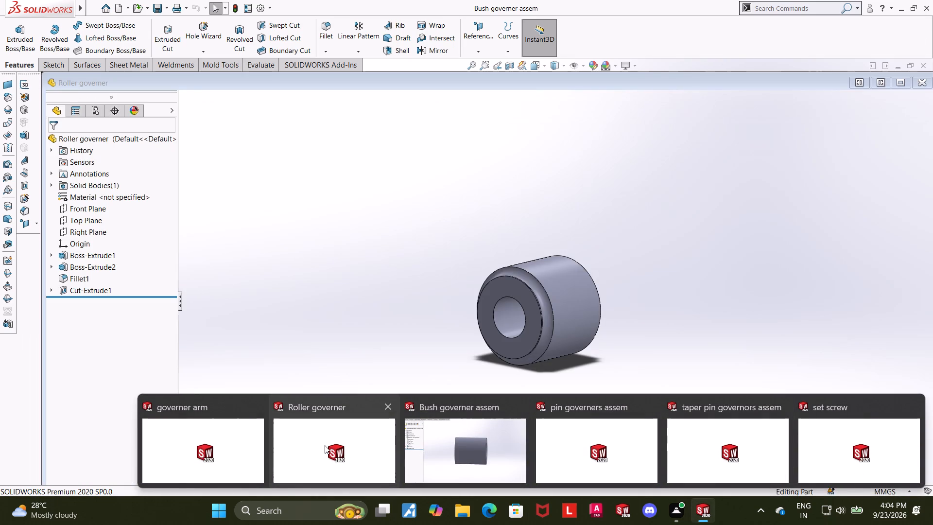
left_click(237, 436)
middle_click_drag(691, 392, 719, 365)
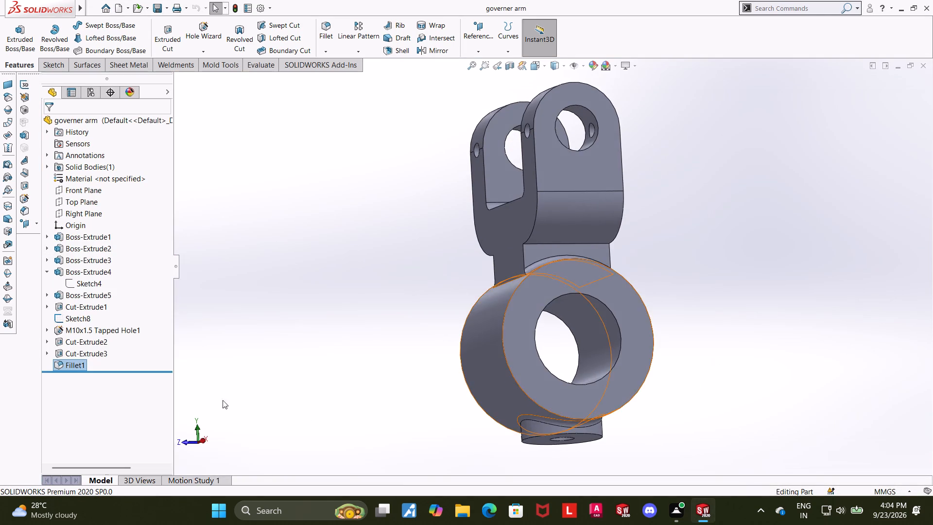
scroll(272, 390, "up", 1)
middle_click_drag(265, 392, 235, 402)
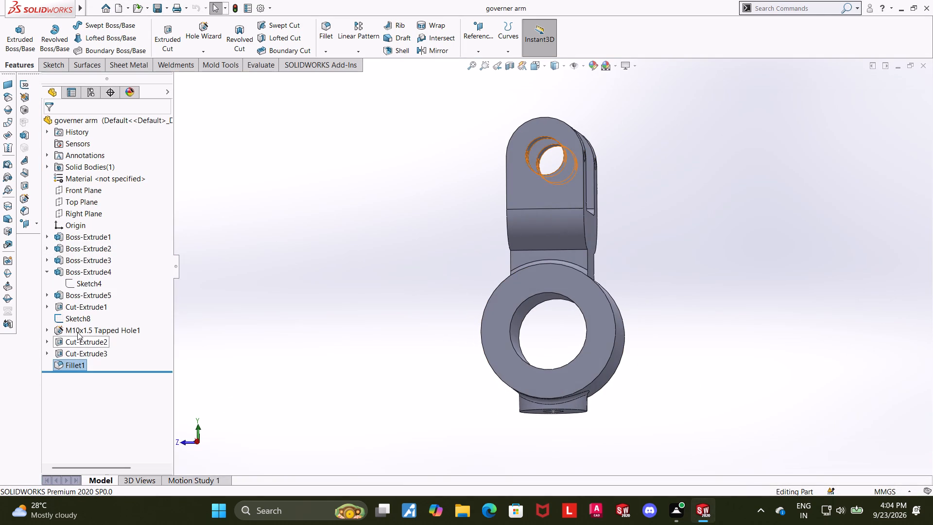
left_click(77, 332)
left_click(91, 300)
middle_click(302, 378)
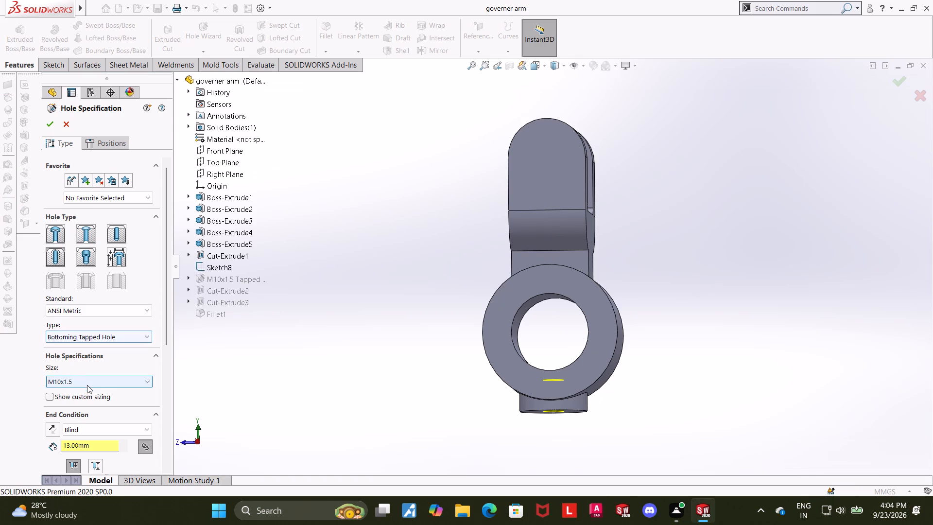
middle_click_drag(241, 364, 241, 369)
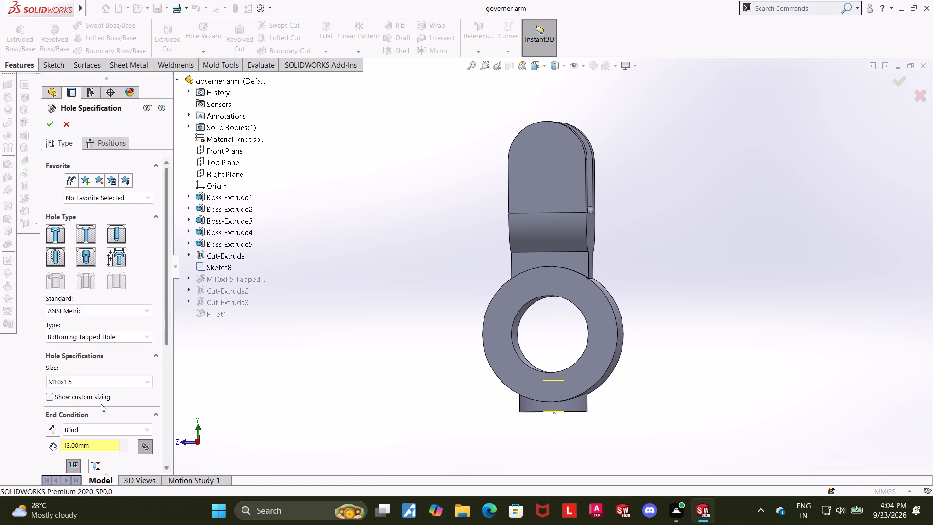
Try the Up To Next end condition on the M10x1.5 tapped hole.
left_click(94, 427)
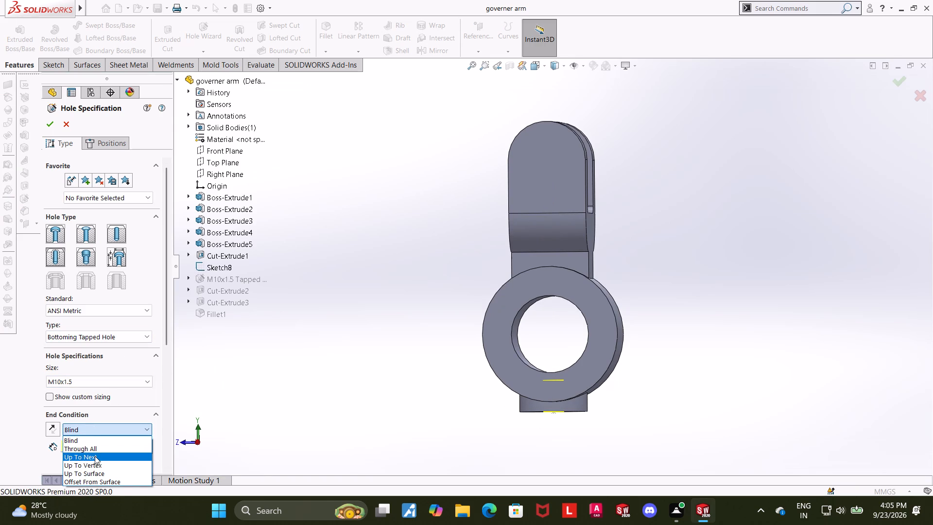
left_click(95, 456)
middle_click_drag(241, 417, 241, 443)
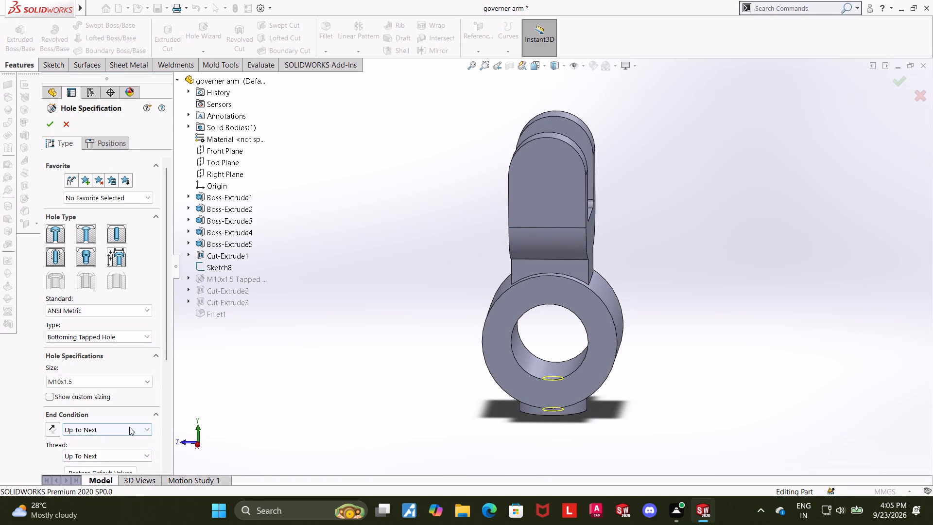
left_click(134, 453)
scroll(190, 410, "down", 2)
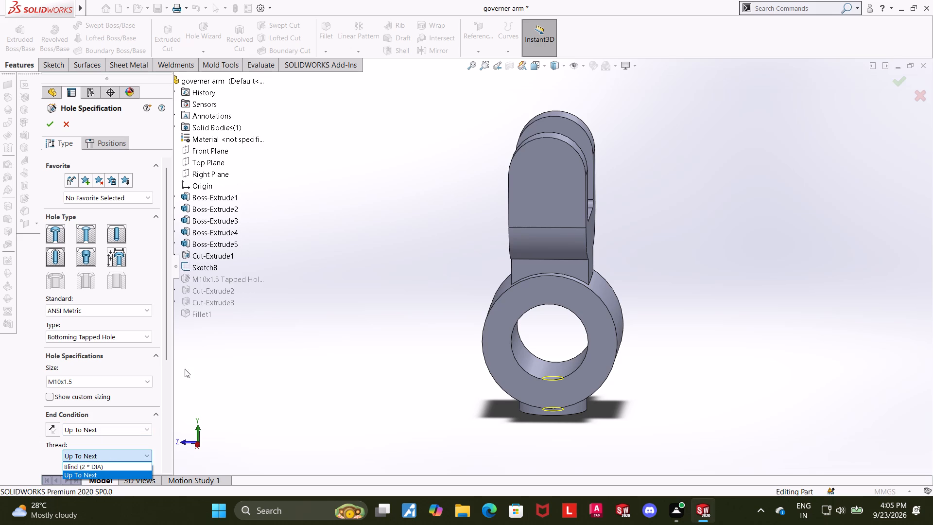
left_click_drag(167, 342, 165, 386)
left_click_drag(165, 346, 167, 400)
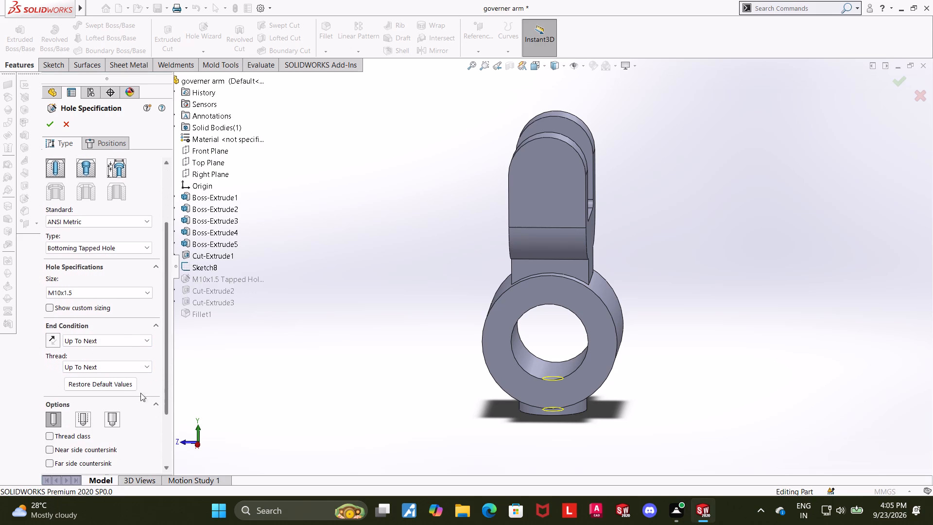
Set the tapped hole's end condition to Up To Surface, ending at the inner face of the large bore.
left_click(103, 337)
left_click(93, 384)
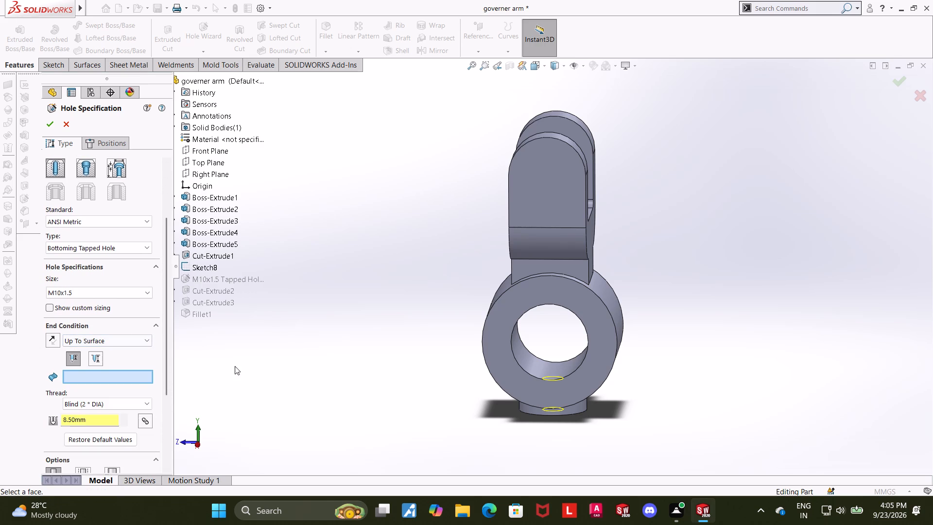
middle_click_drag(762, 336, 770, 251)
left_click(551, 293)
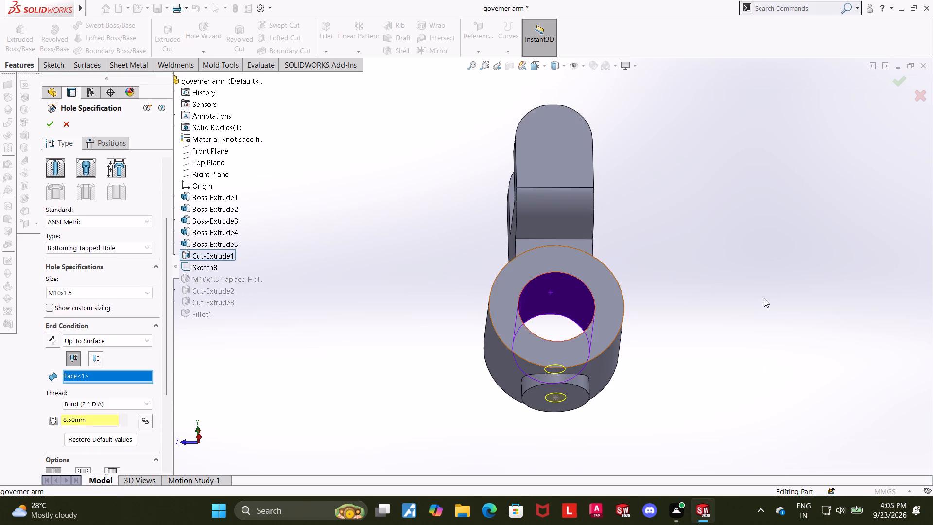
middle_click_drag(763, 304, 761, 395)
left_click(46, 126)
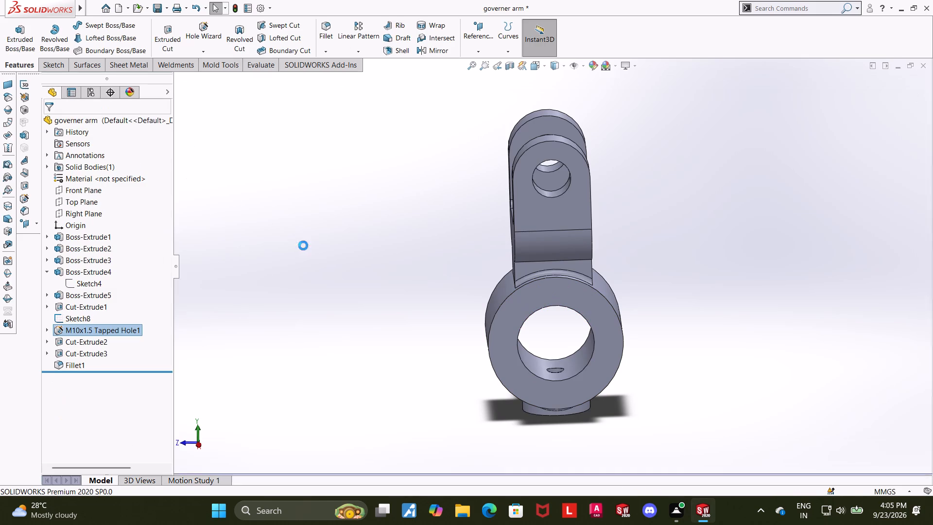
left_click(303, 245)
Check the tapped hole in the governer arm and save the part.
middle_click_drag(719, 358, 685, 373)
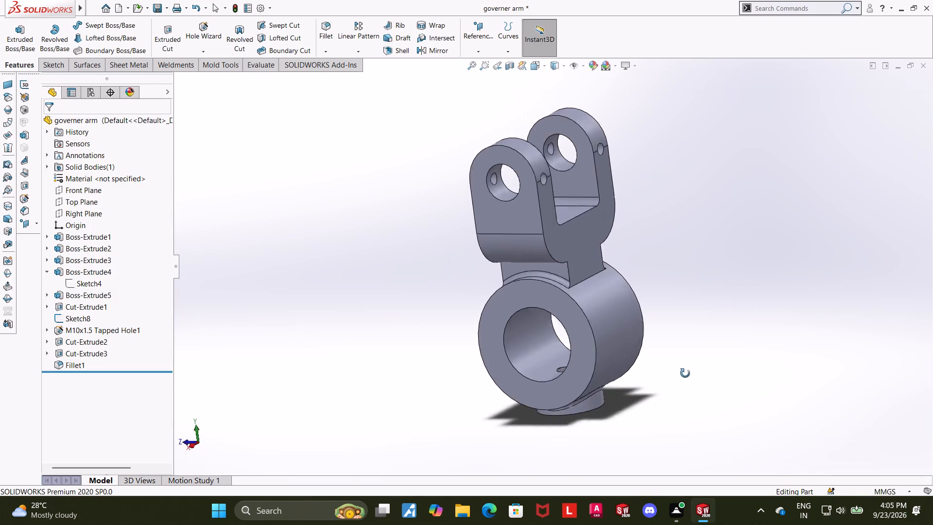
middle_click_drag(685, 373, 726, 361)
scroll(729, 353, "up", 1)
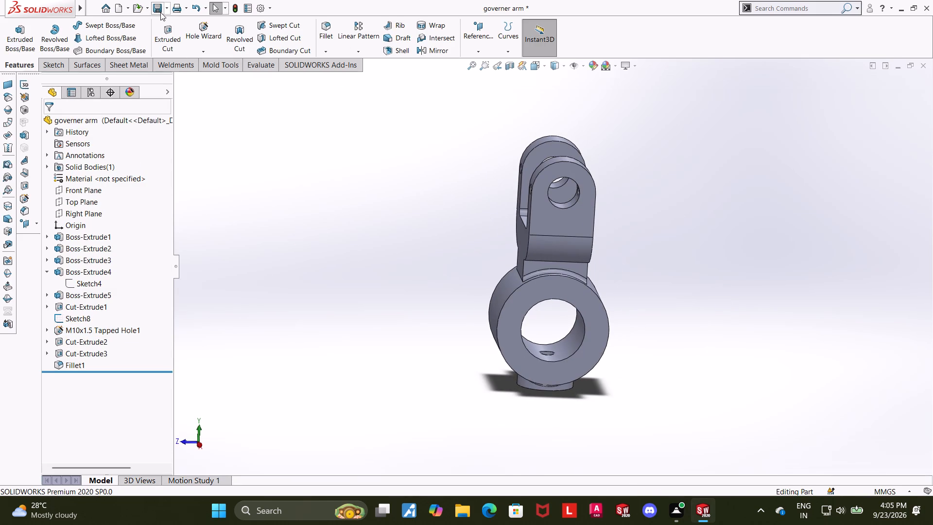
left_click(158, 11)
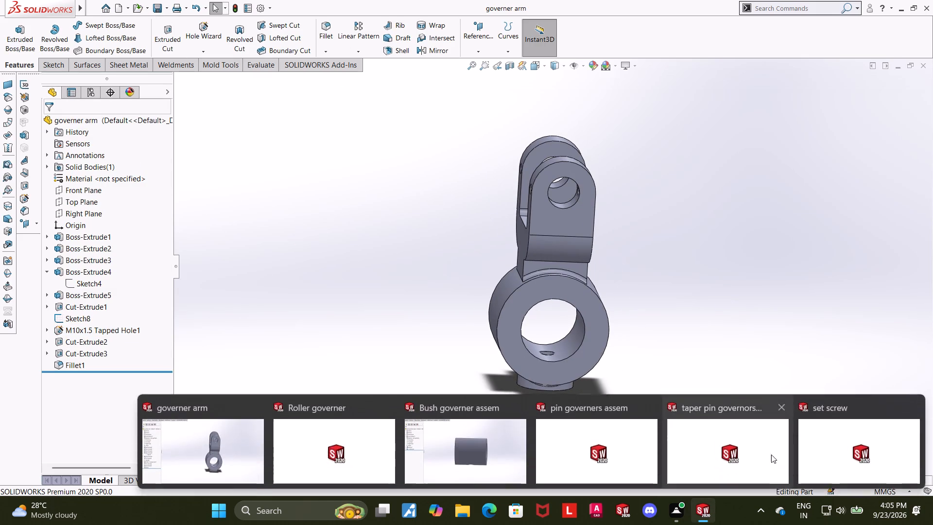
Create a new assembly and insert the governer arm as its first component.
left_click(856, 443)
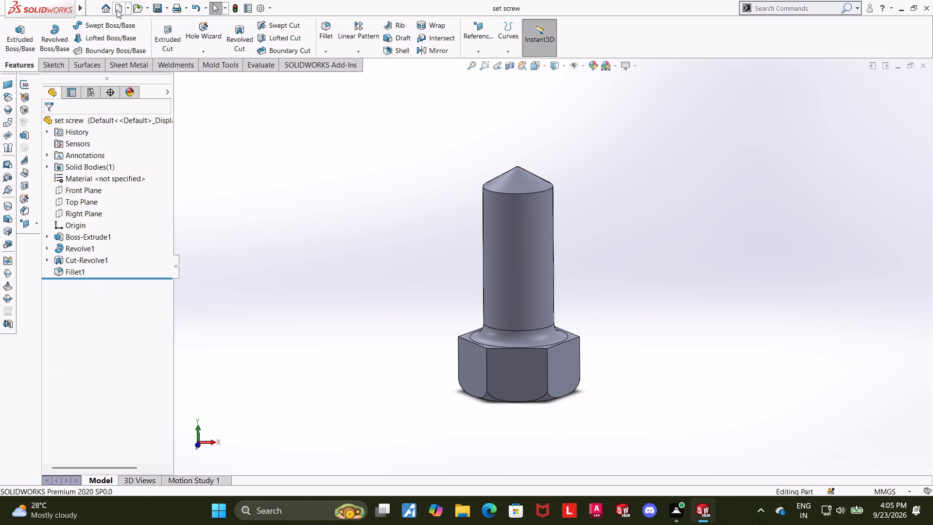
left_click(118, 8)
double_click(356, 254)
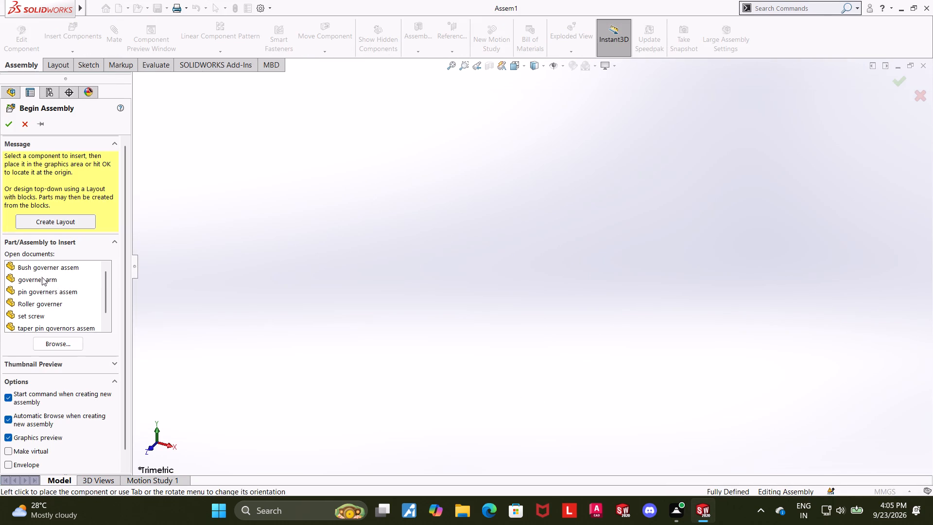
left_click(42, 280)
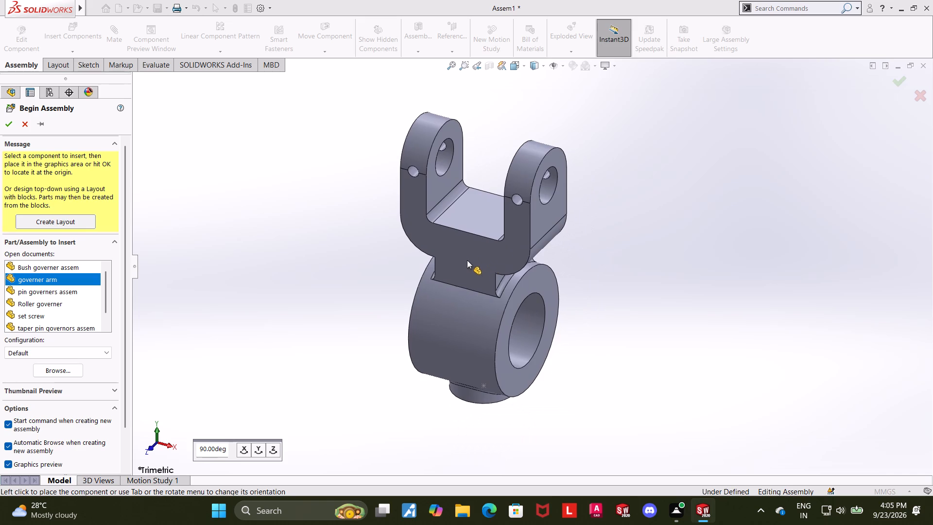
left_click(466, 259)
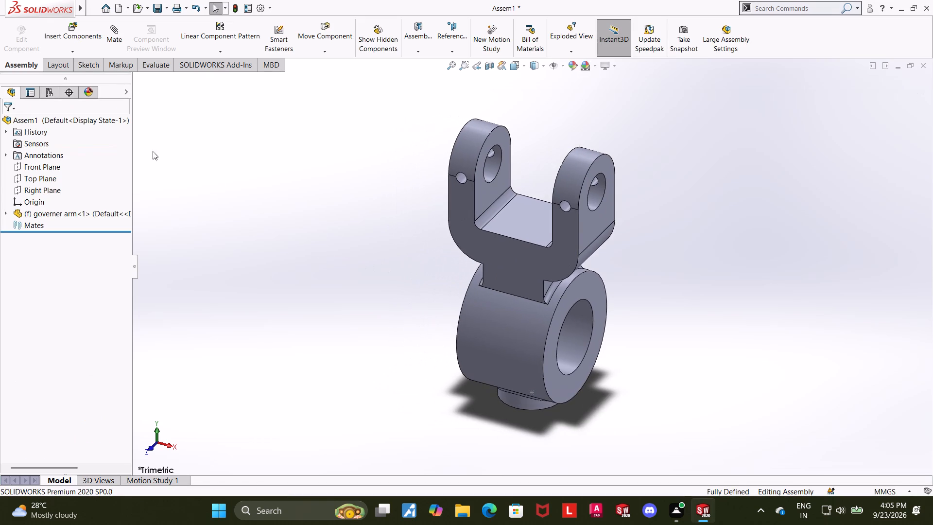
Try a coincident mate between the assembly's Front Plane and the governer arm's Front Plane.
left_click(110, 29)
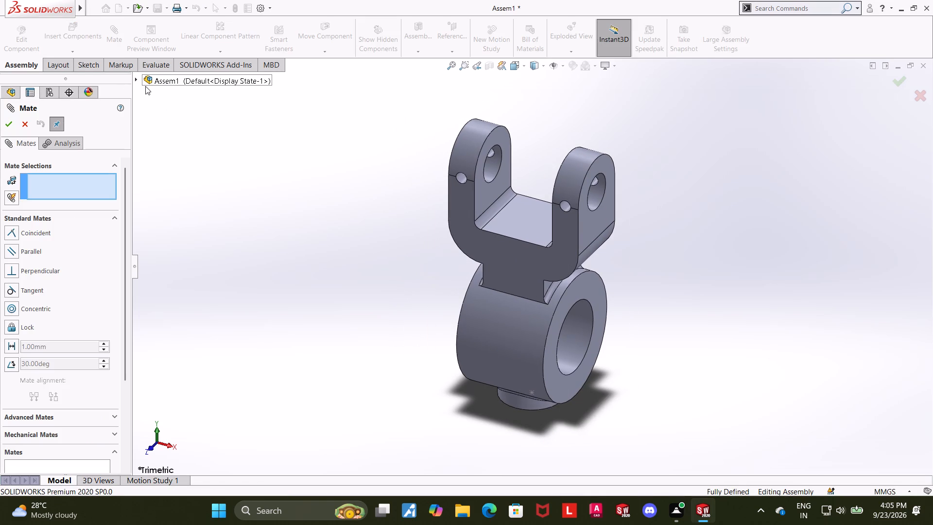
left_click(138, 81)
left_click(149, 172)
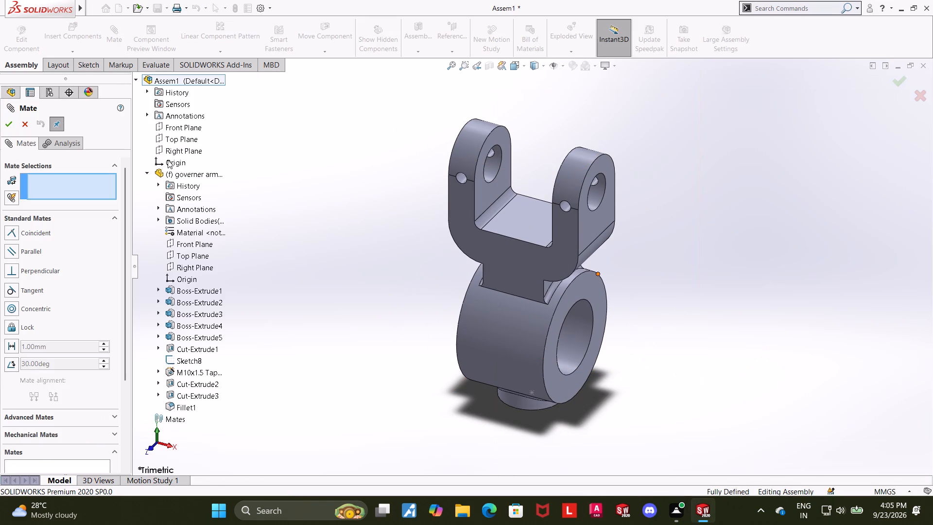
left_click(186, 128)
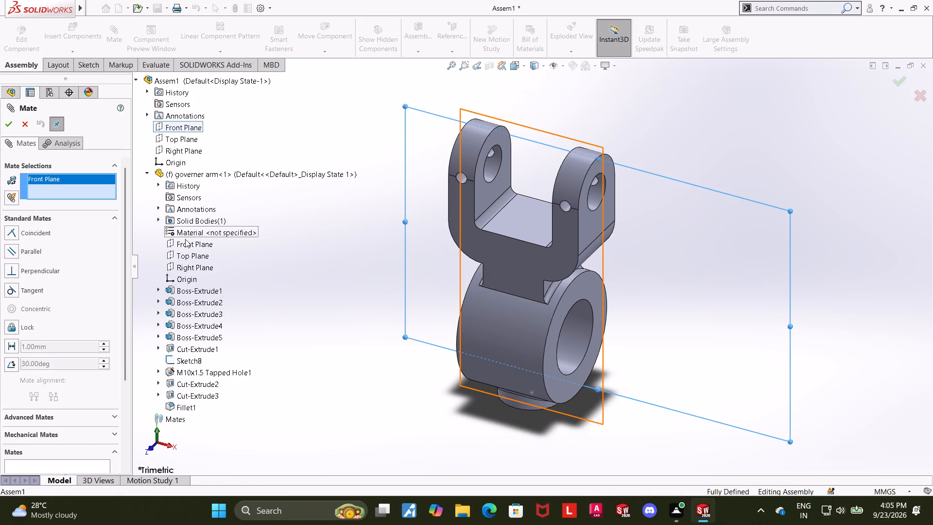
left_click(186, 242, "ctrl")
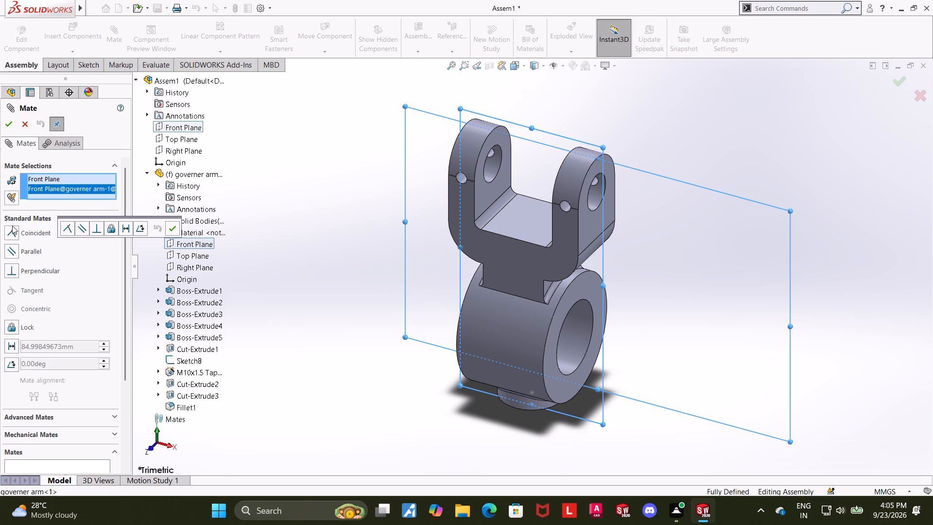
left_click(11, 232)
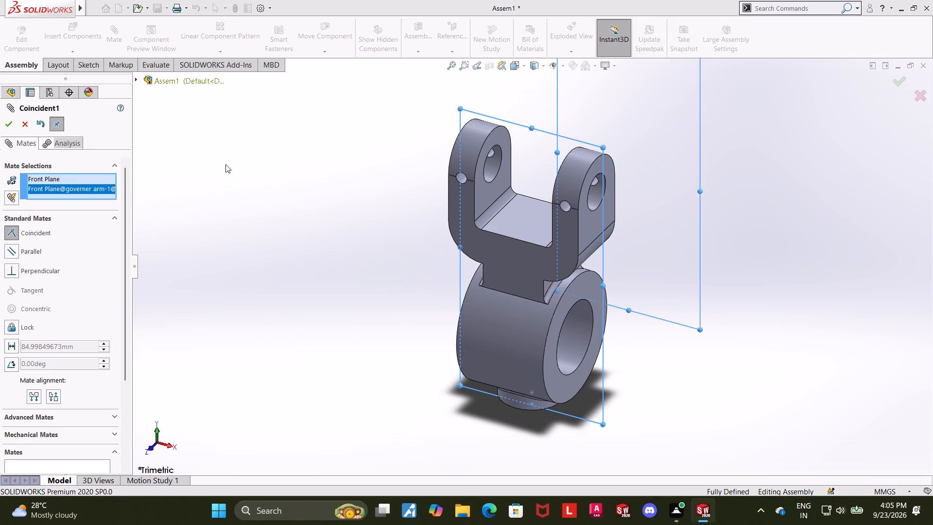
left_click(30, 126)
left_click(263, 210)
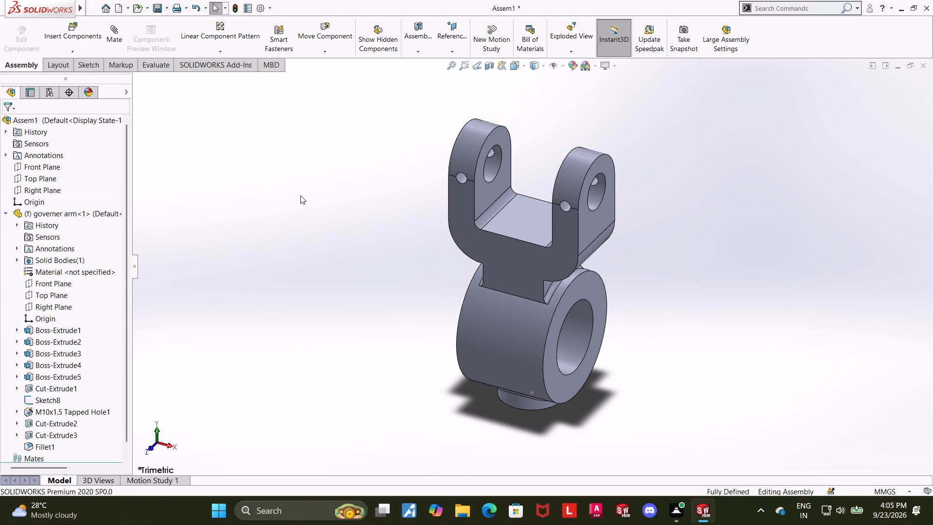
Float the fixed governer arm component so that it can be mated.
right_click(536, 310)
left_click(579, 338)
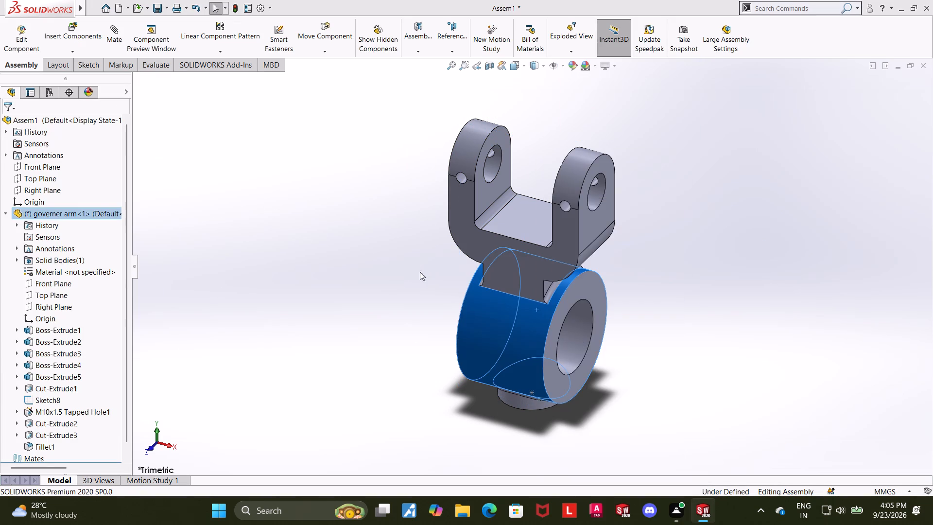
left_click(318, 220)
Add coincident mates between the governer arm's Front, Top and Right Planes and the assembly's matching planes.
left_click(117, 35)
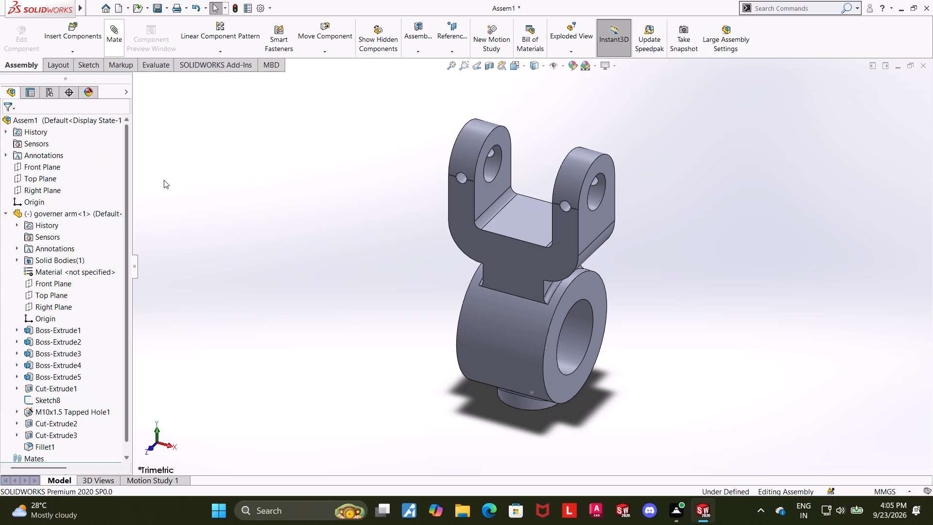
left_click(136, 79)
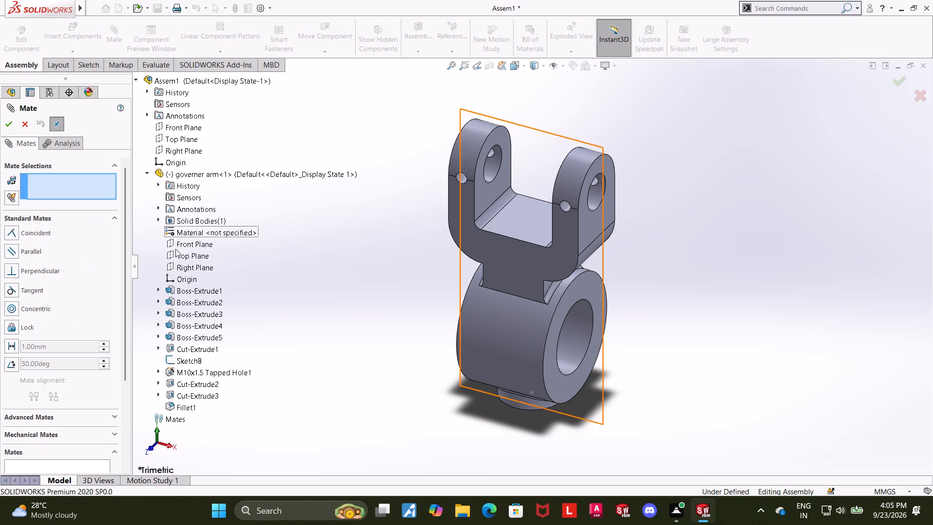
left_click(177, 246, "ctrl")
left_click(168, 130, "ctrl")
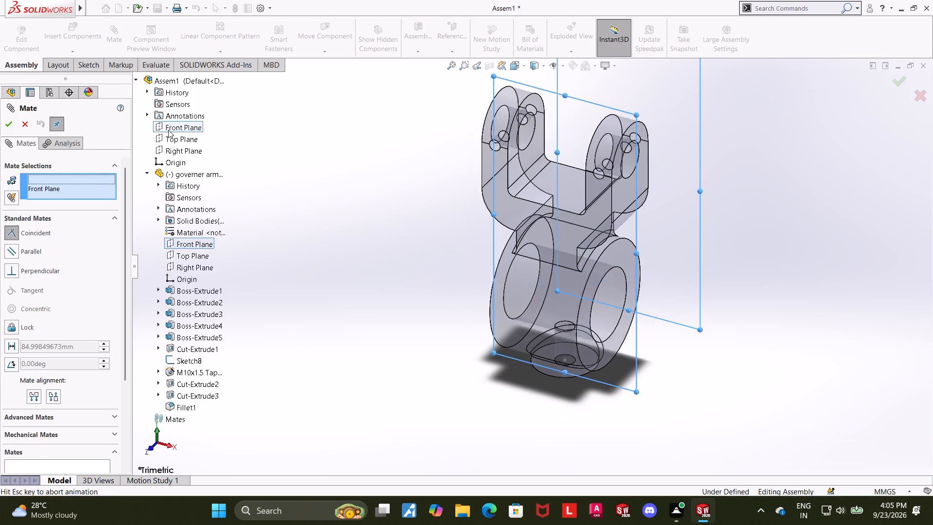
left_click(134, 131)
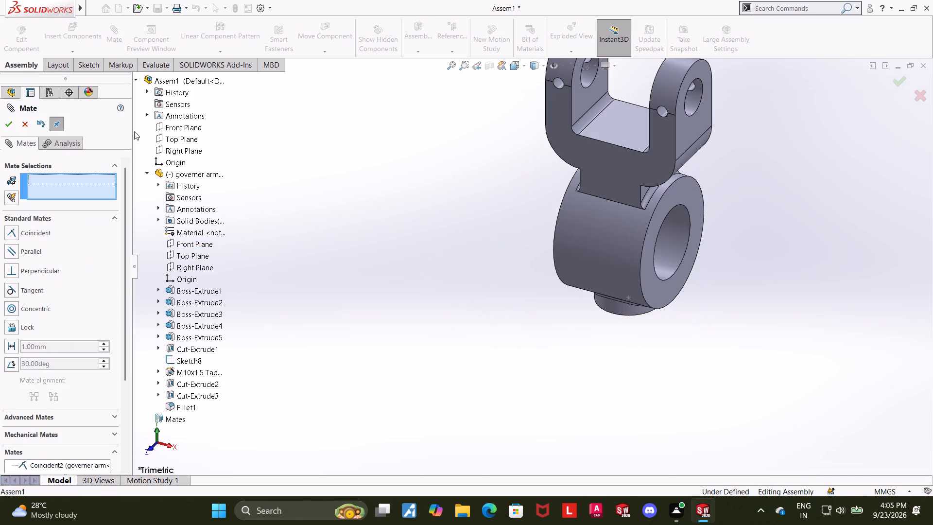
left_click(185, 253)
left_click(171, 140, "ctrl")
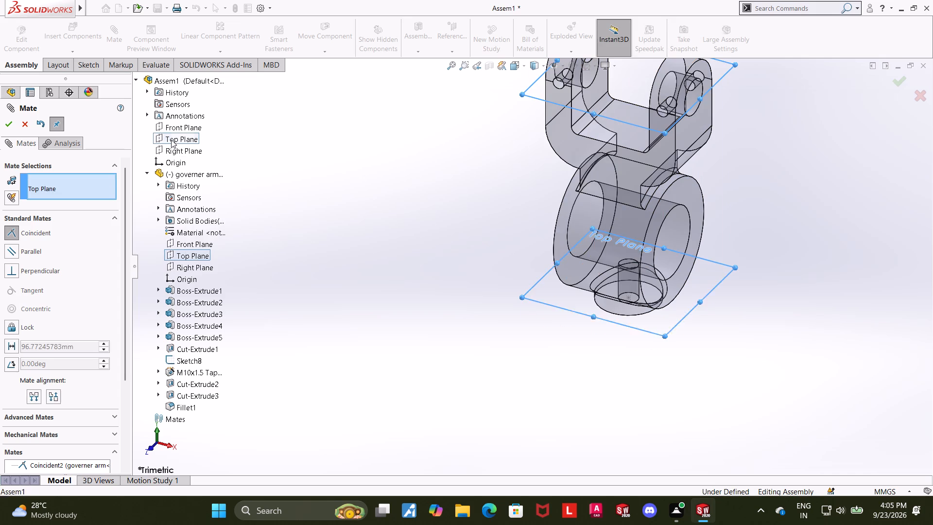
left_click(6, 128, "ctrl")
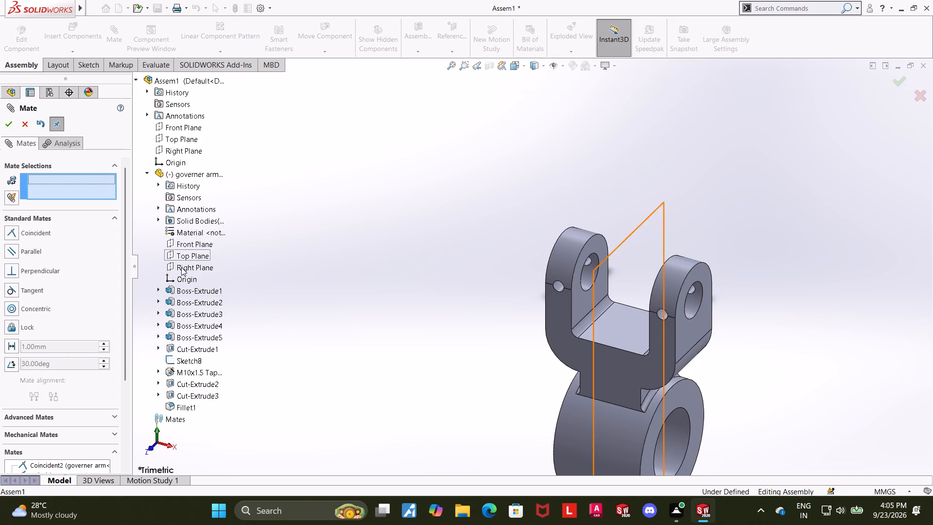
left_click(183, 269)
left_click(173, 154, "ctrl")
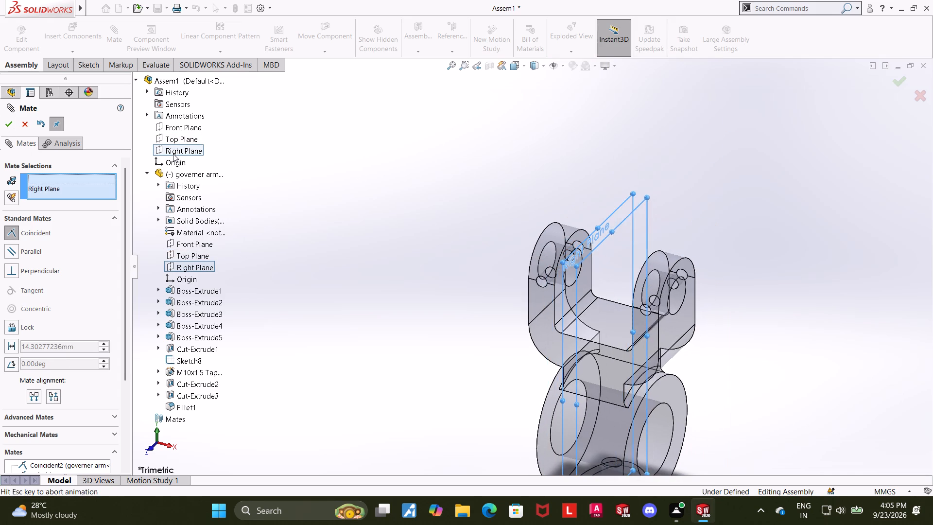
left_click(8, 127)
left_click(291, 175)
scroll(300, 188, "up", 5)
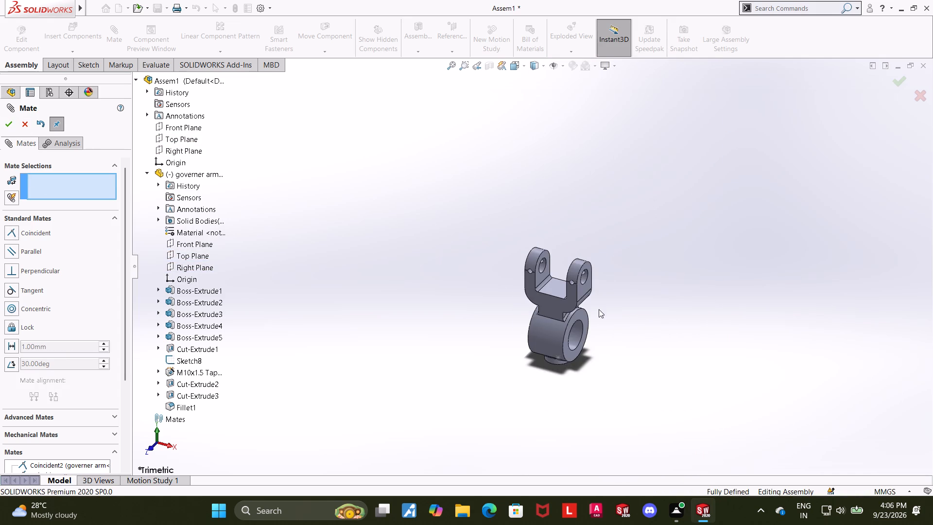
scroll(608, 346, "down", 4)
left_click(22, 123)
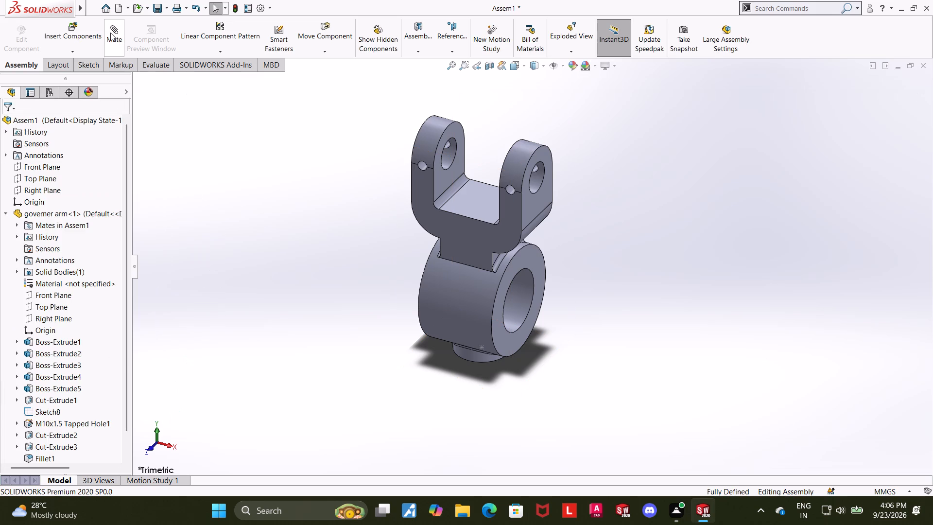
left_click(110, 33)
left_click(29, 124)
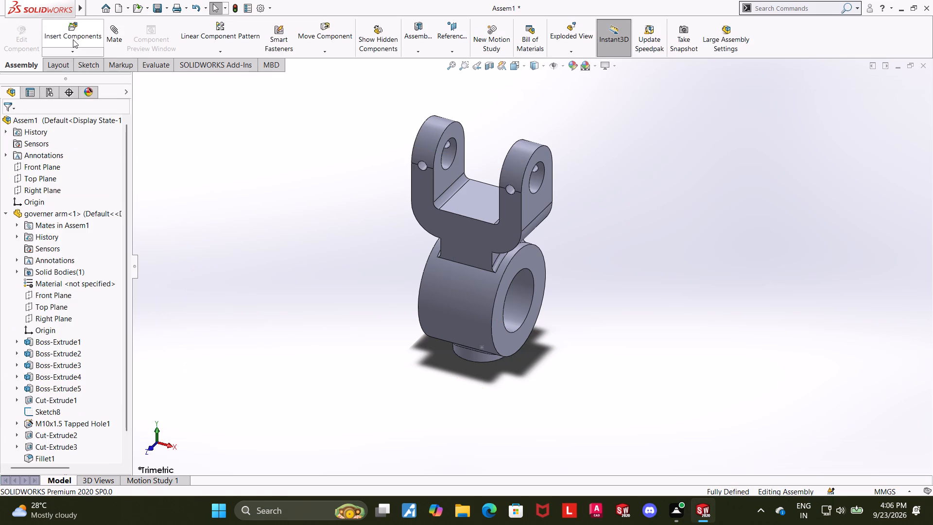
Insert the Bush governer assem part into the assembly beside the governer arm.
left_click(73, 38)
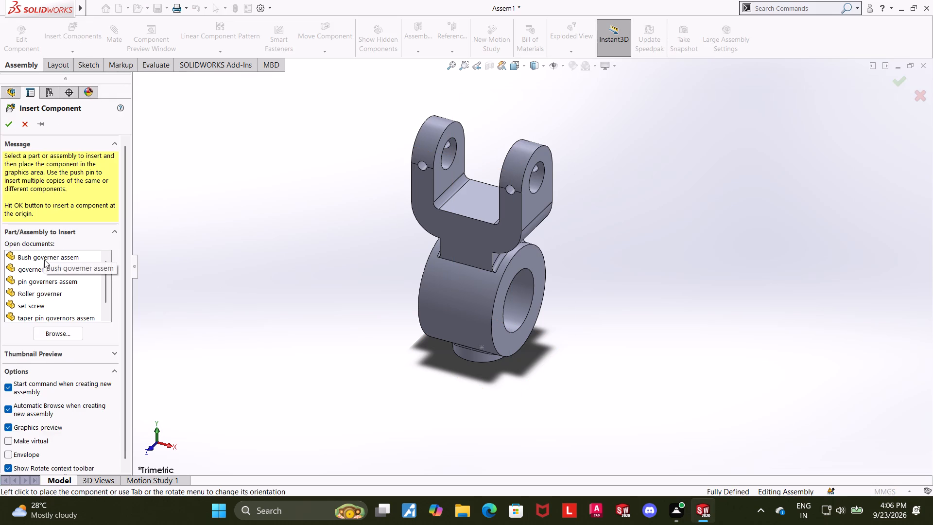
left_click(44, 260)
left_click(302, 279)
Add a concentric mate between the bush's outer cylindrical face and the governer arm's large bore.
left_click(294, 274)
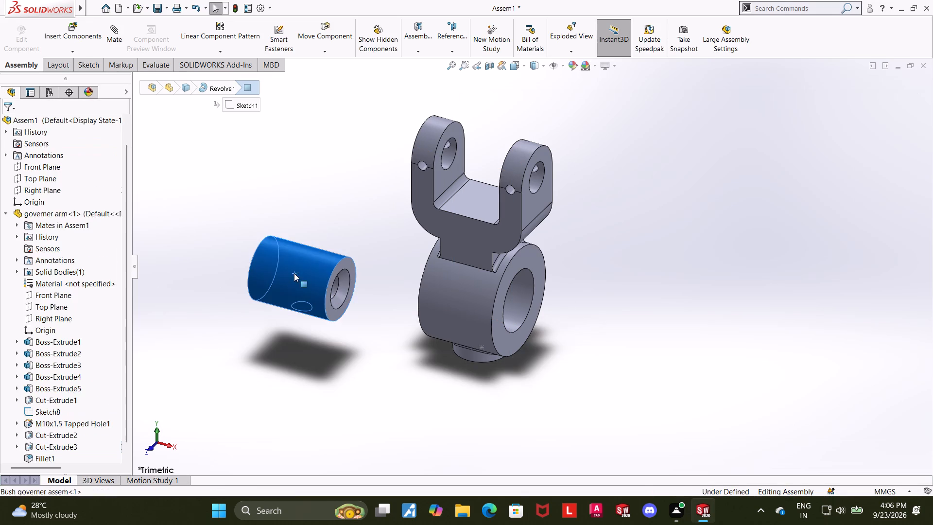
middle_click_drag(675, 342, 631, 340)
left_click(517, 286, "ctrl")
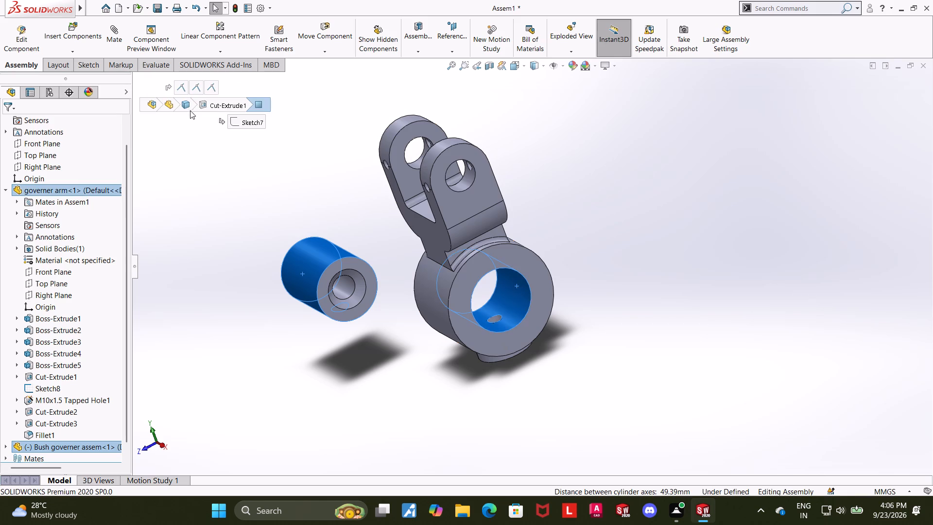
left_click(117, 35)
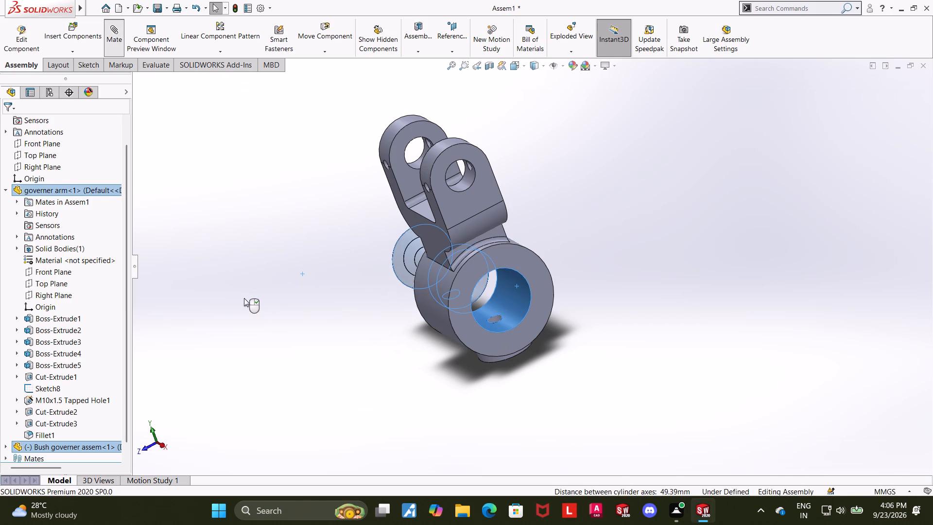
left_click(12, 123)
Add a concentric mate between the bush's small side hole and the tapped hole through the governer arm's lower boss.
scroll(578, 253, "down", 3)
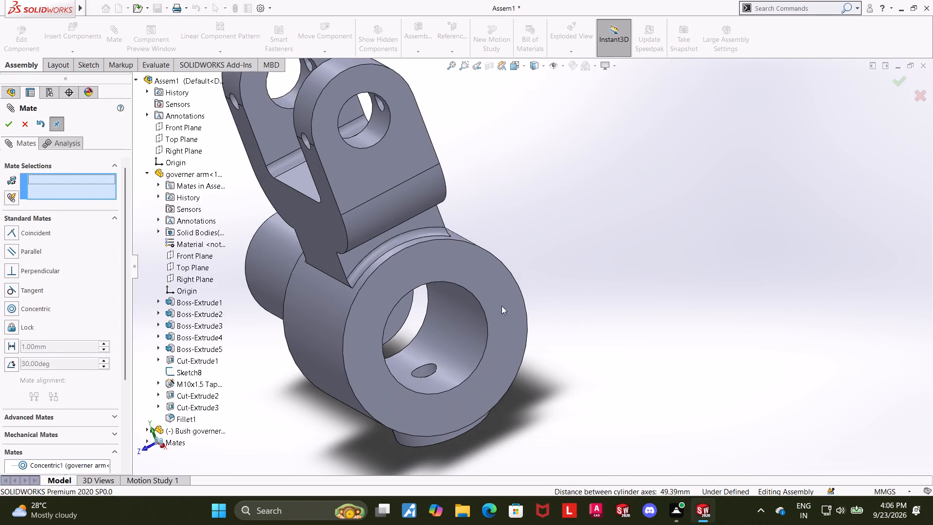
middle_click_drag(533, 307, 527, 307)
scroll(515, 296, "up", 1)
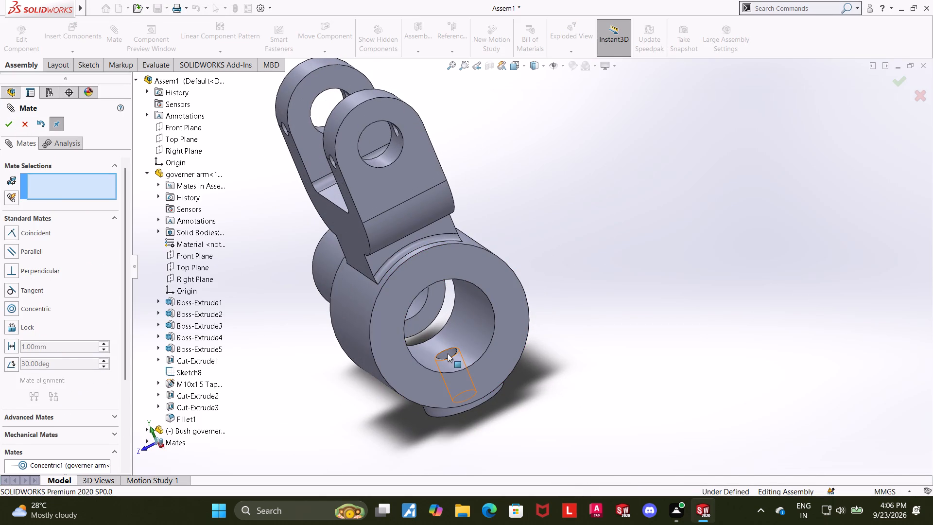
left_click(448, 353)
scroll(485, 355, "up", 3)
scroll(354, 338, "up", 1)
middle_click_drag(367, 326, 451, 143)
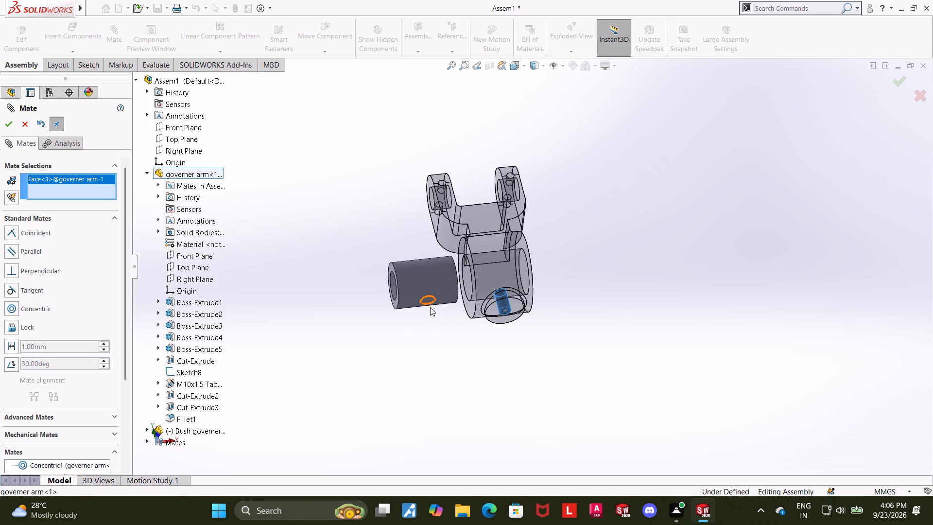
scroll(428, 309, "down", 3)
left_click(449, 284, "ctrl")
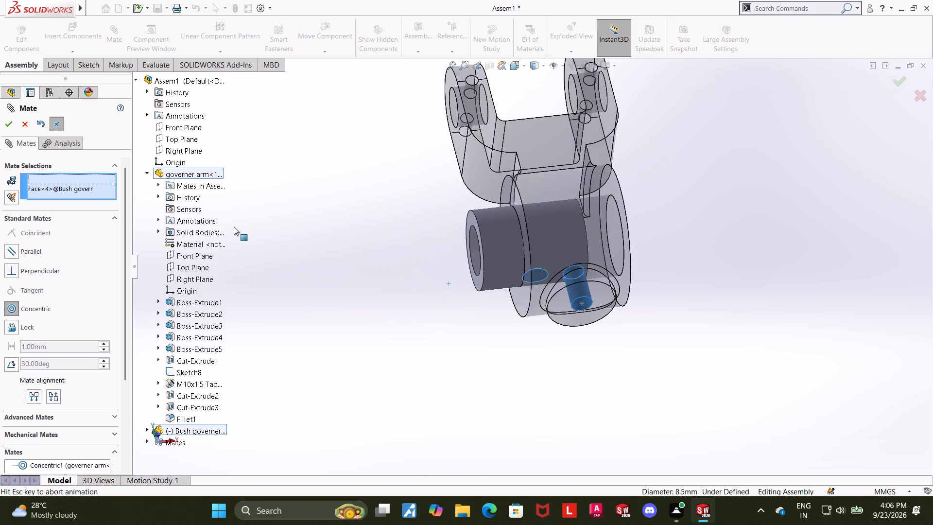
left_click(8, 122)
Examine how the bush sits in the governer arm's bore from both ends.
middle_click_drag(806, 243, 731, 331)
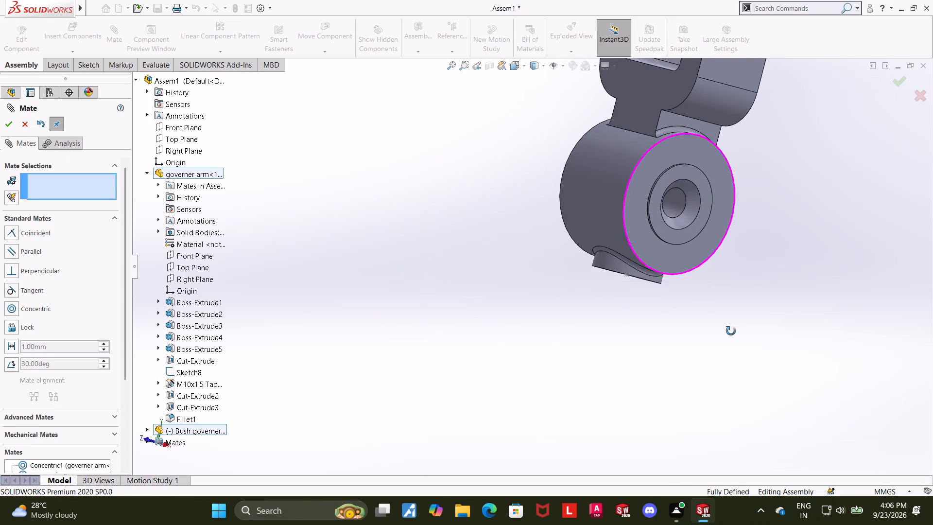
middle_click_drag(731, 331, 718, 349)
scroll(682, 198, "down", 4)
scroll(682, 198, "up", 4)
middle_click_drag(696, 239, 775, 289)
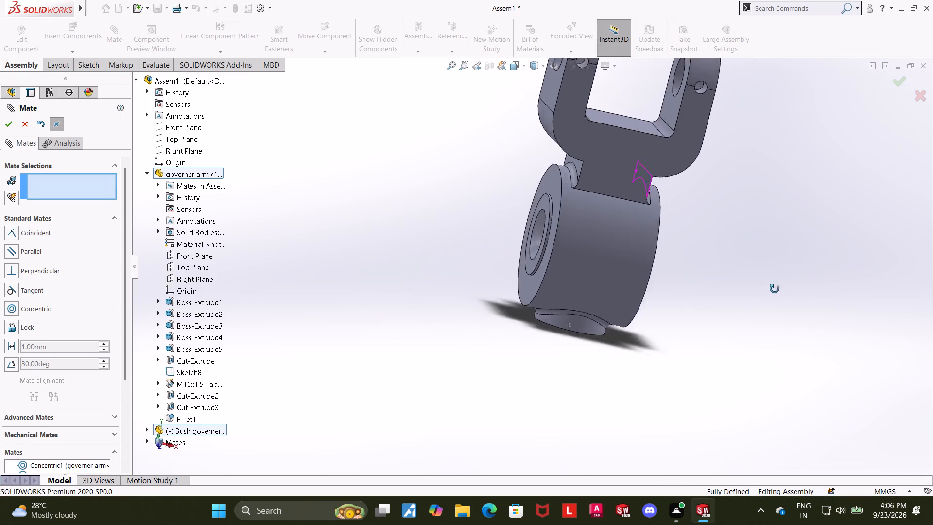
middle_click_drag(775, 289, 761, 297)
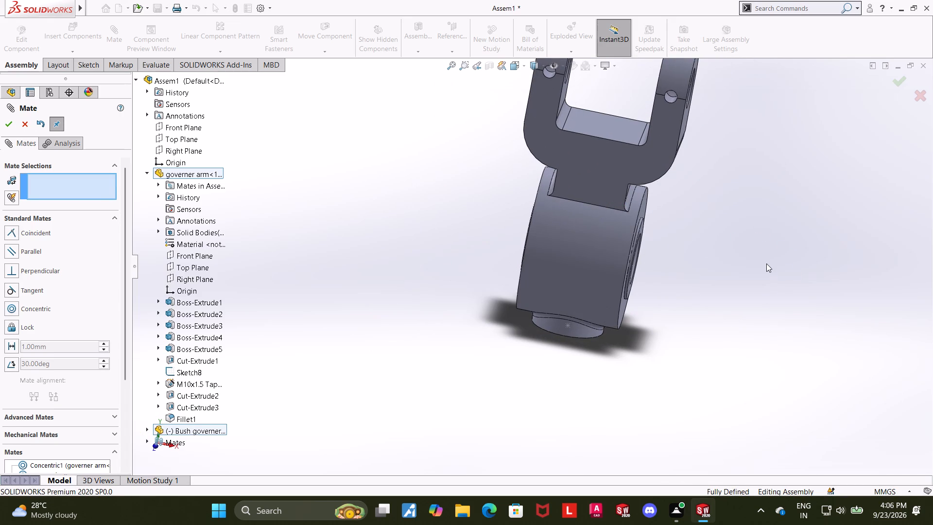
middle_click_drag(756, 232, 722, 252)
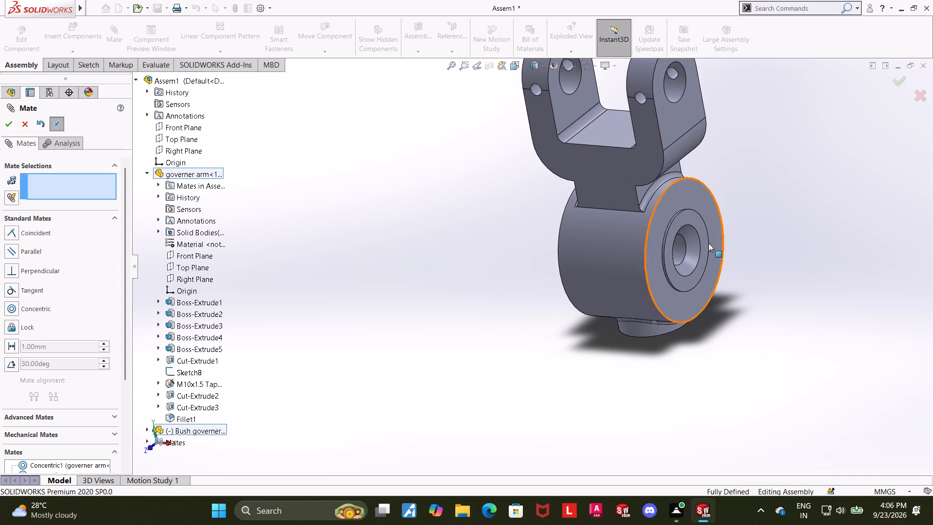
left_click(22, 126)
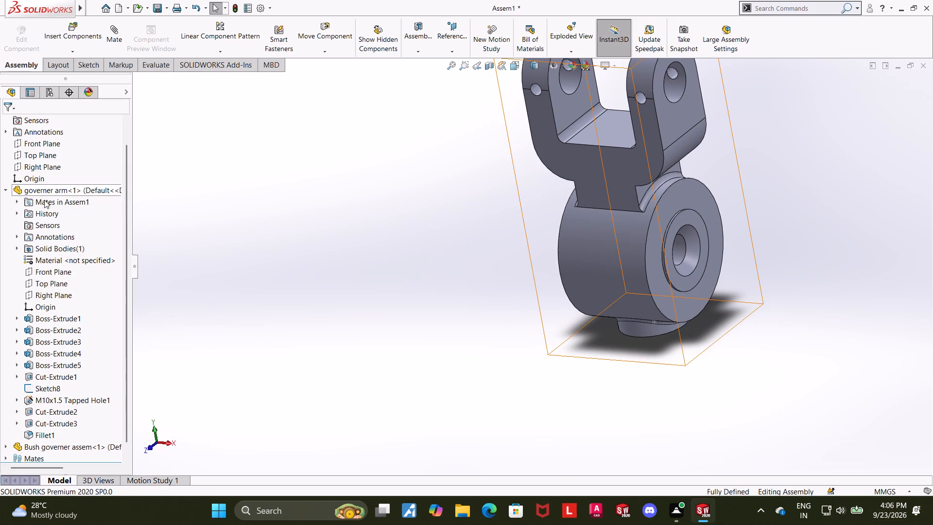
Fix the governer arm component in place in the assembly.
right_click(52, 189)
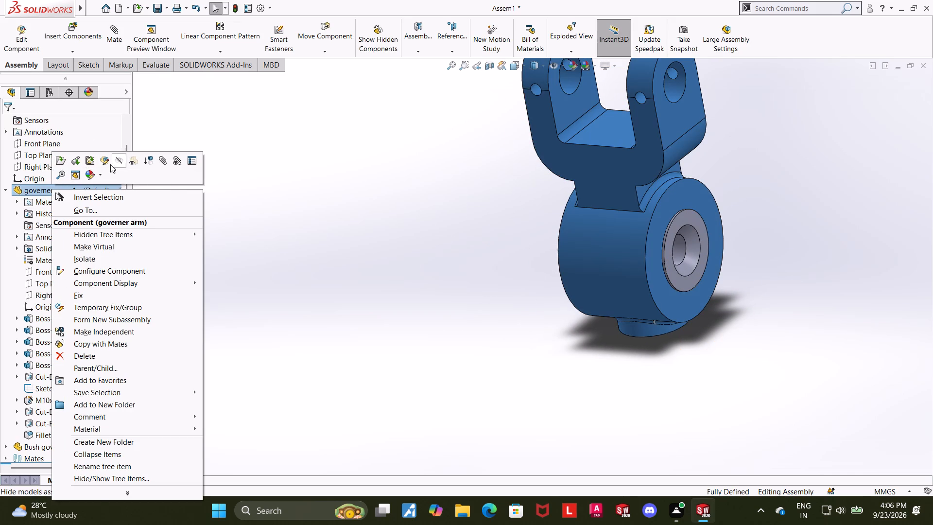
left_click(317, 229)
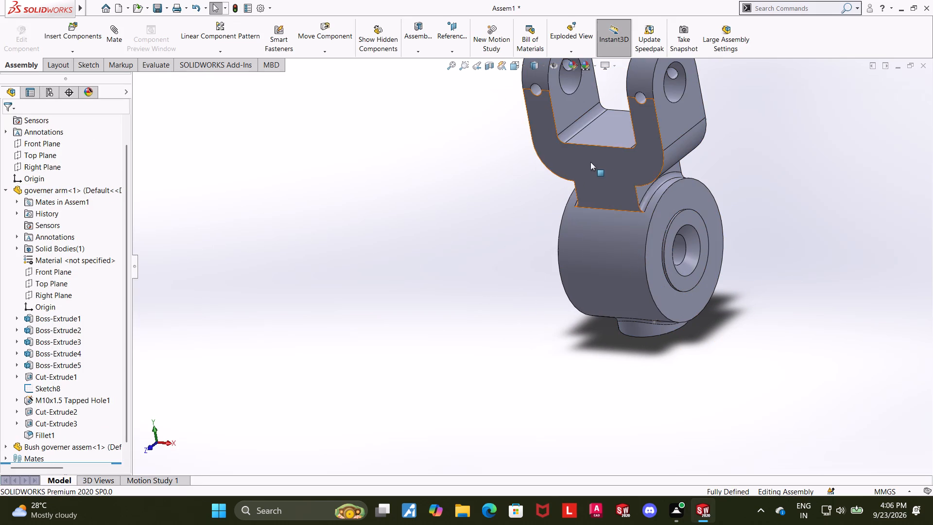
right_click(590, 162)
left_click(614, 296)
left_click(356, 259)
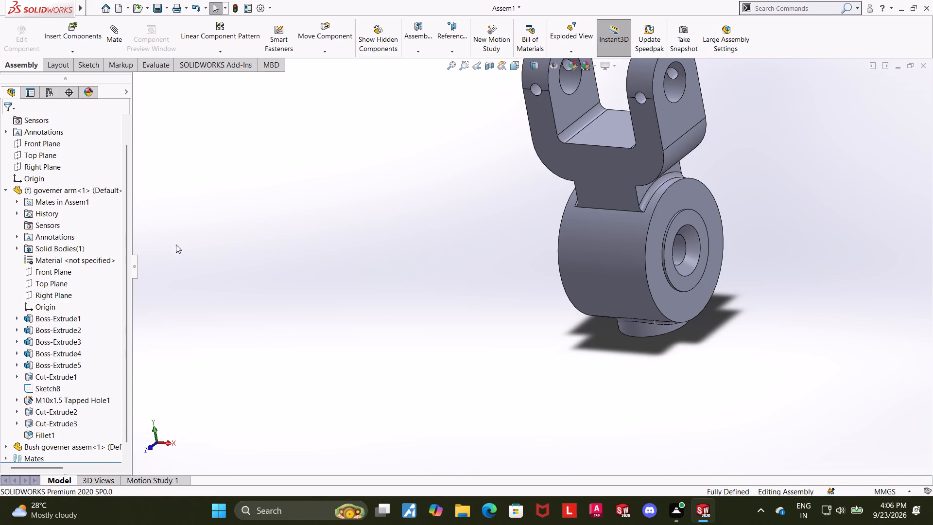
Apply a bright yellow standard colour to the Bush governer assem component at part document level.
left_click(4, 189)
left_click(48, 227)
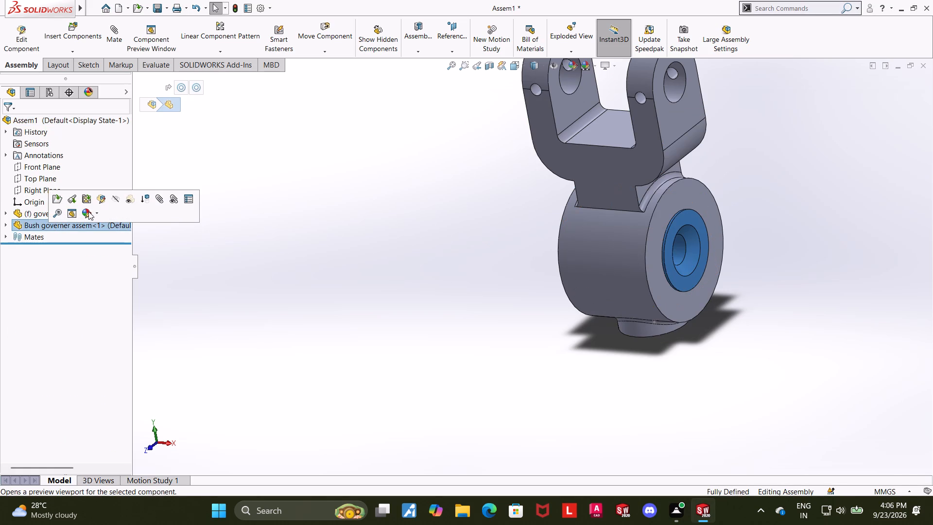
left_click(87, 212)
left_click(119, 246)
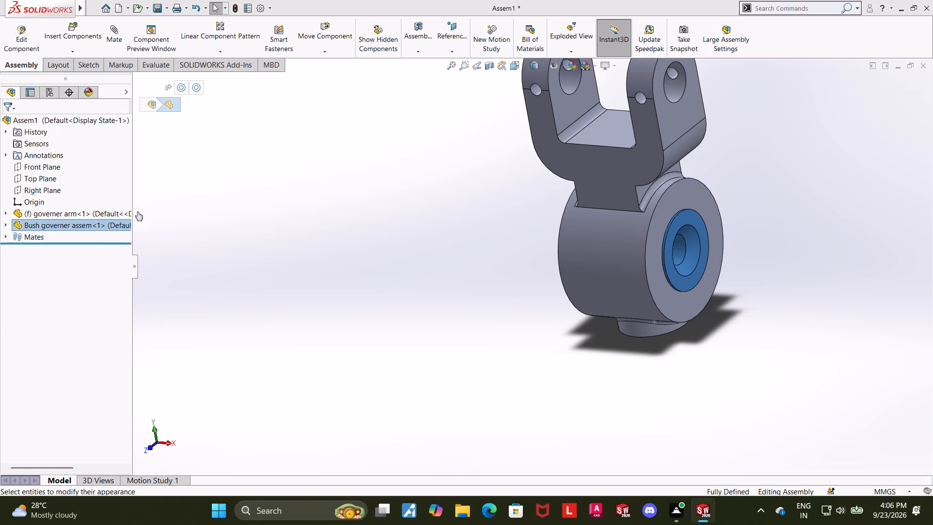
left_click(49, 388)
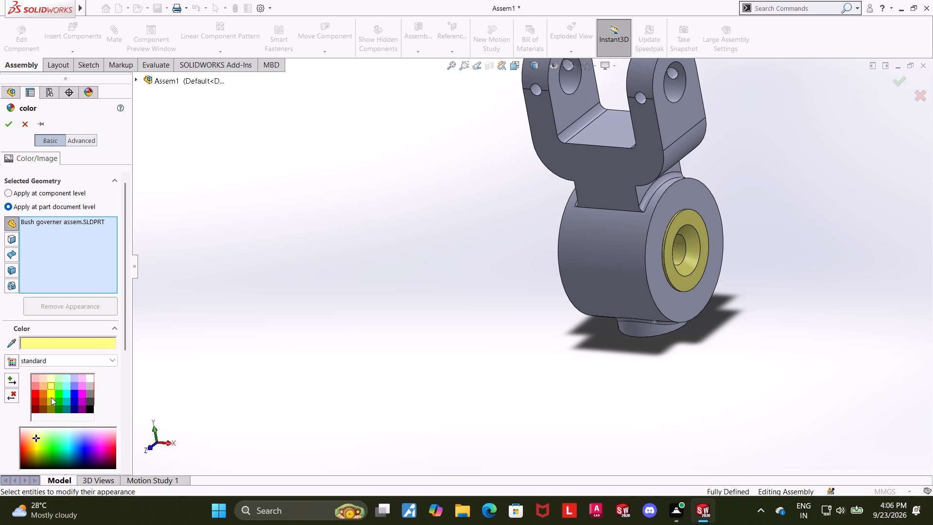
left_click(51, 397)
left_click(12, 122)
left_click(309, 277)
Examine the coloured bush in the governer arm from both sides of the assembly.
scroll(613, 256, "up", 3)
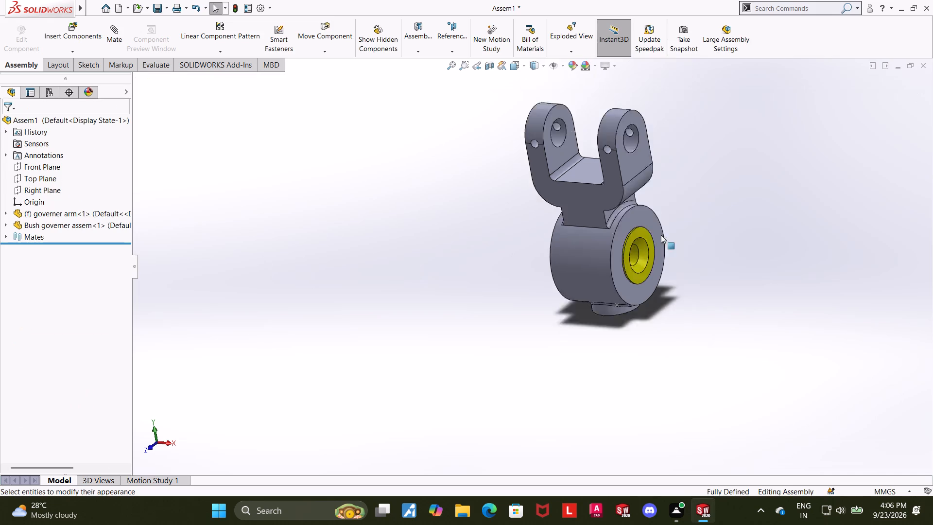
scroll(661, 235, "up", 2)
scroll(614, 189, "down", 4)
middle_click_drag(584, 282, 618, 239)
middle_click_drag(644, 239, 663, 247)
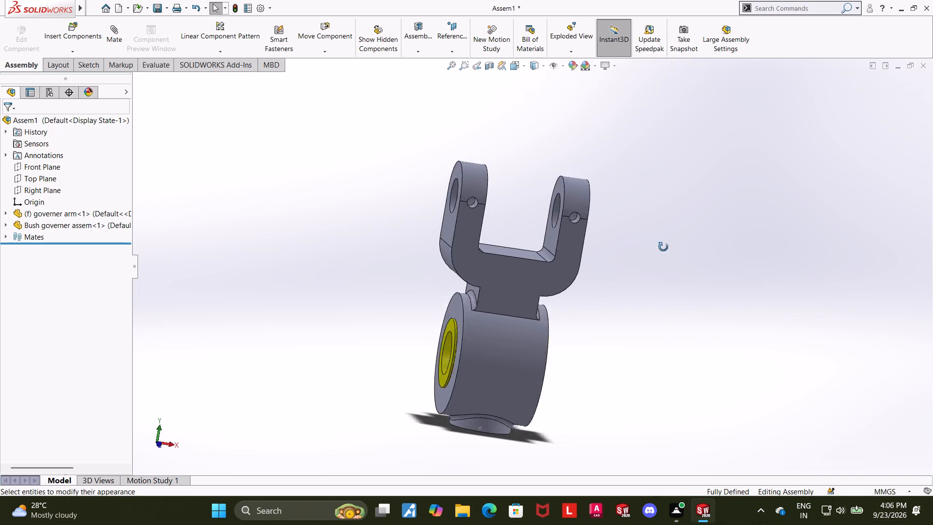
middle_click_drag(663, 247, 658, 270)
middle_click_drag(659, 268, 640, 264)
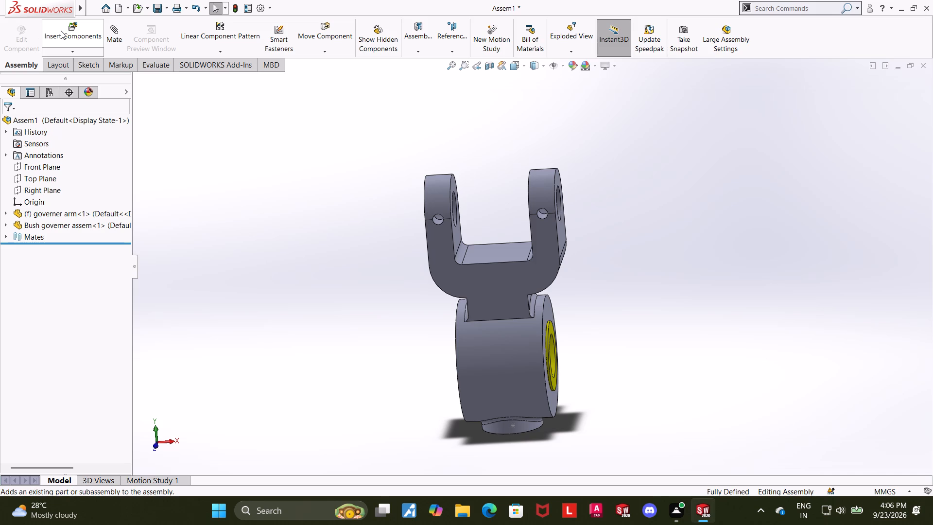
Insert the pin governers assem part into the assembly beside the governer arm's fork.
left_click(61, 31)
scroll(43, 278, "down", 5)
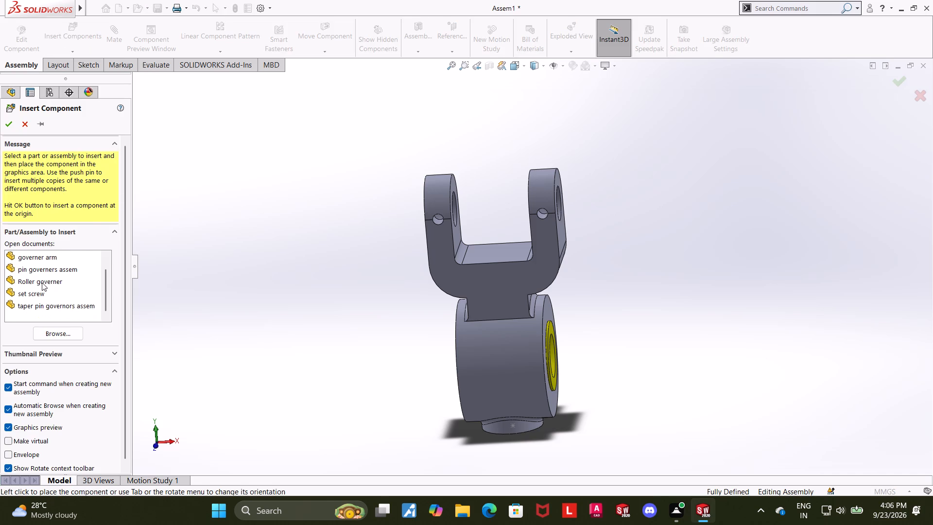
scroll(45, 302, "up", 4)
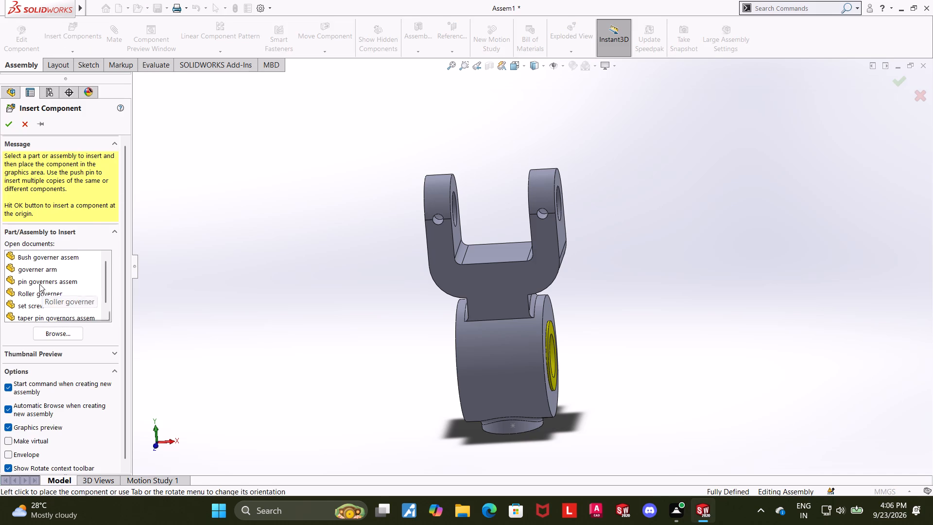
left_click(43, 281)
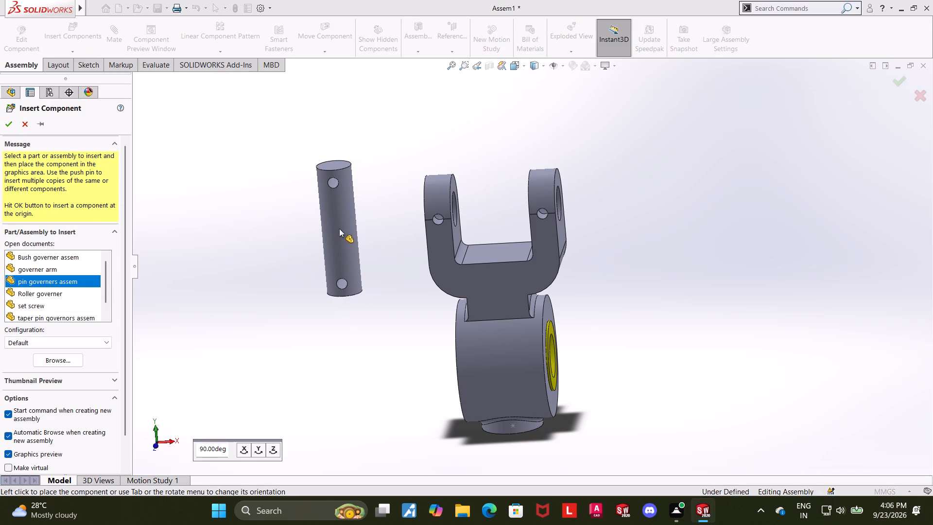
left_click(339, 228)
Add a concentric mate between the pin's cylindrical face and the large bore in the governer arm's fork lug.
left_click(343, 233)
scroll(676, 248, "up", 1)
middle_click_drag(662, 253, 591, 292)
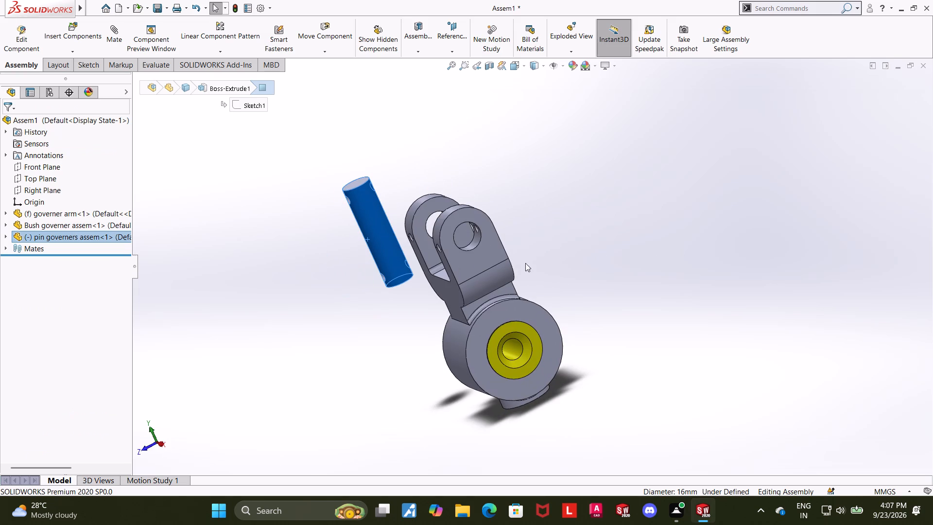
left_click(472, 245, "ctrl")
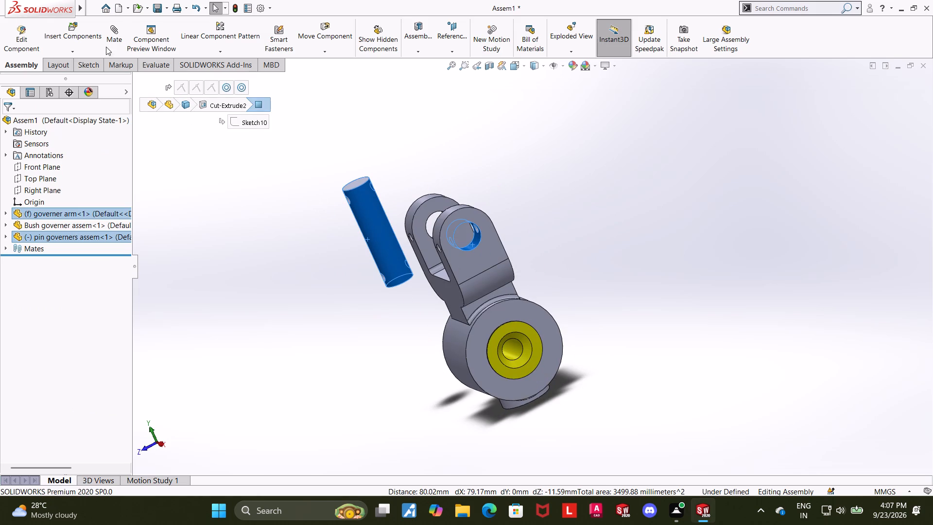
left_click(113, 37)
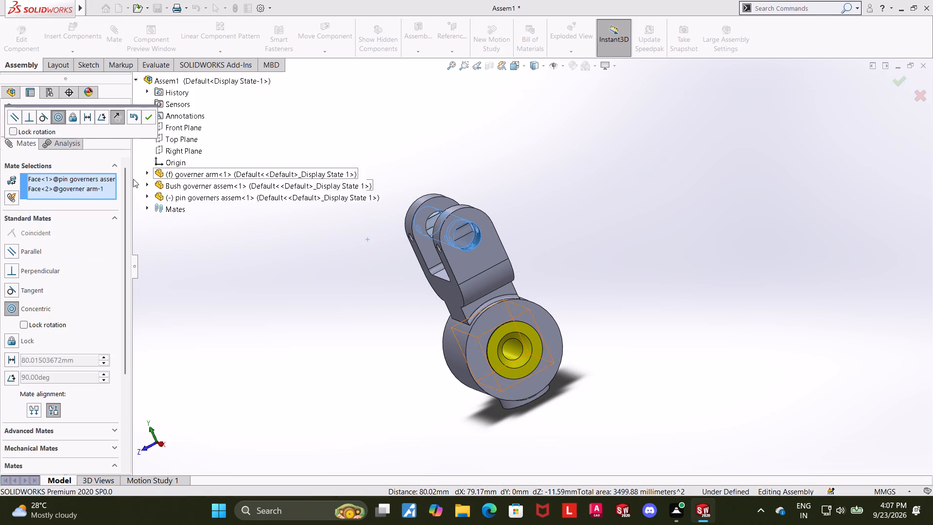
left_click(152, 118)
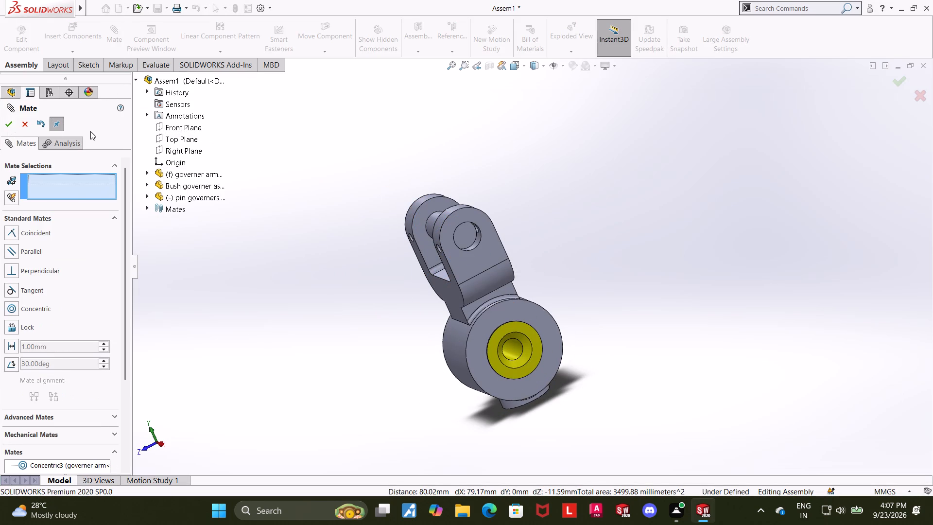
left_click(11, 126)
Slide the pin out along the bore and mate its outer-end cross hole concentric with the cross hole in the fork's -X side lug.
middle_click_drag(299, 218, 347, 213)
left_click_drag(488, 231, 406, 228)
left_click(370, 257)
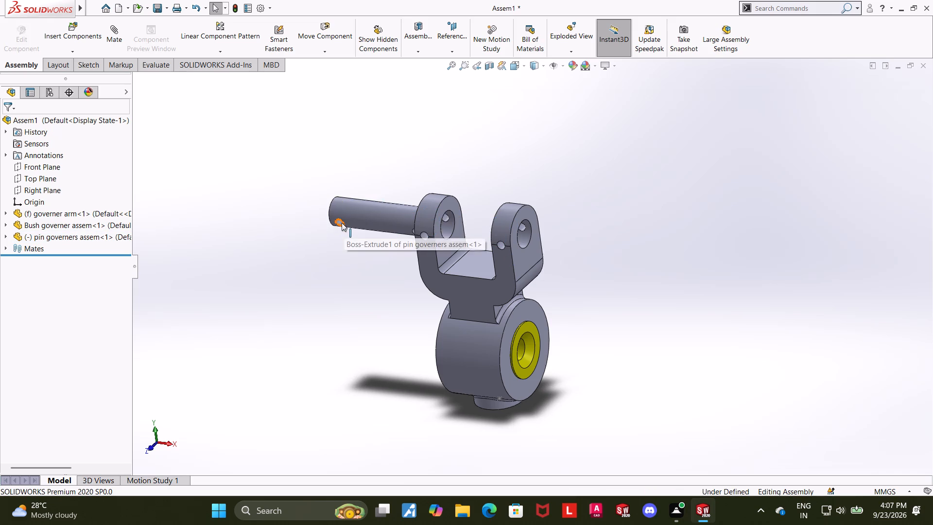
scroll(341, 222, "down", 6)
middle_click_drag(467, 267, 489, 245)
scroll(484, 227, "up", 1)
left_click(454, 243)
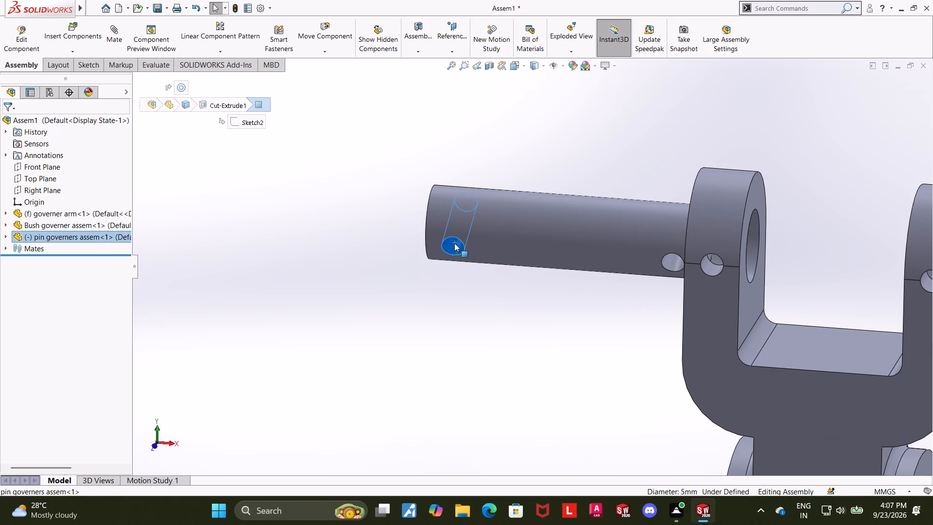
left_click(714, 269, "ctrl")
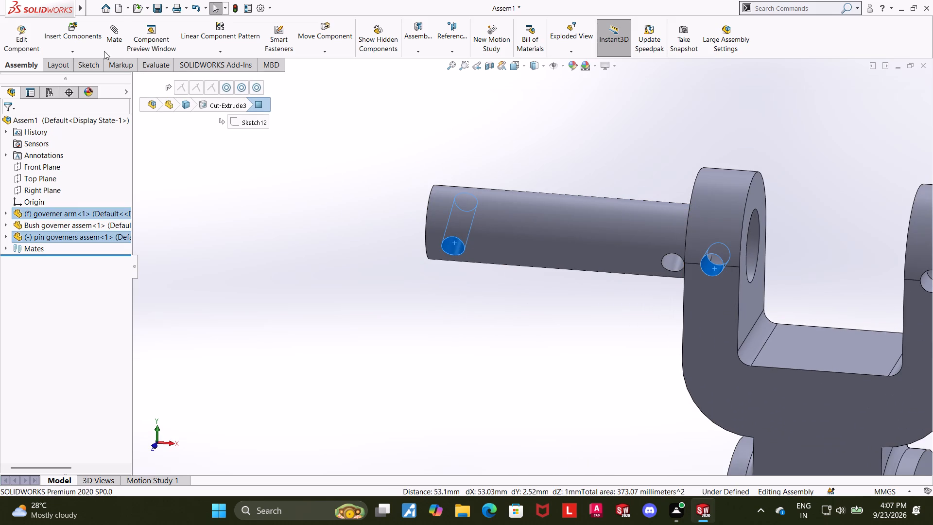
left_click(111, 43)
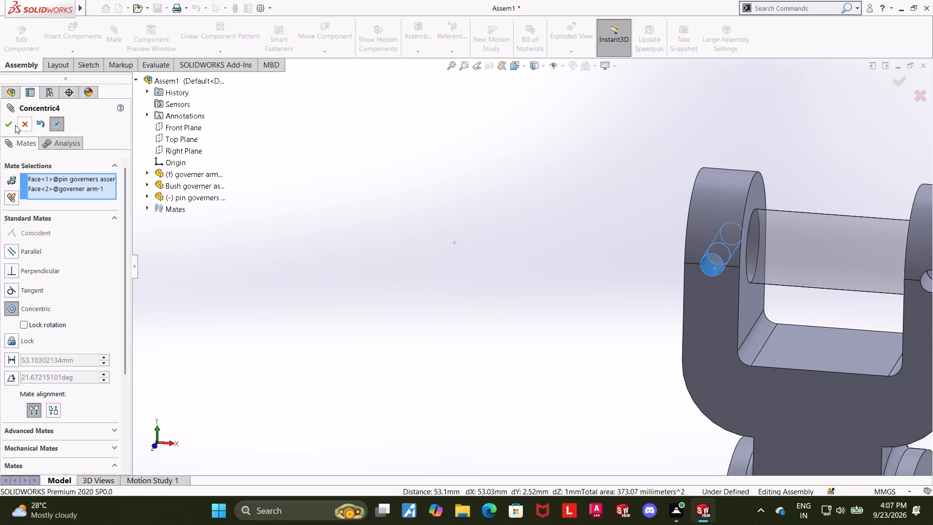
left_click(2, 117)
Add a concentric mate between the pin's other cross hole and the cross hole in the fork's +X side lug.
scroll(431, 230, "up", 7)
scroll(644, 257, "down", 7)
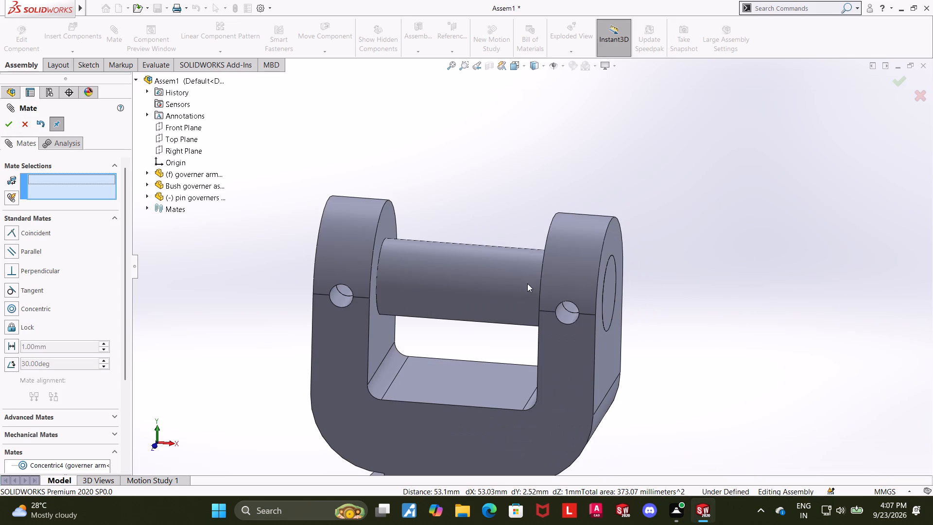
scroll(677, 329, "down", 2)
middle_click_drag(670, 318, 681, 274)
scroll(679, 261, "up", 1)
middle_click_drag(678, 262, 669, 315)
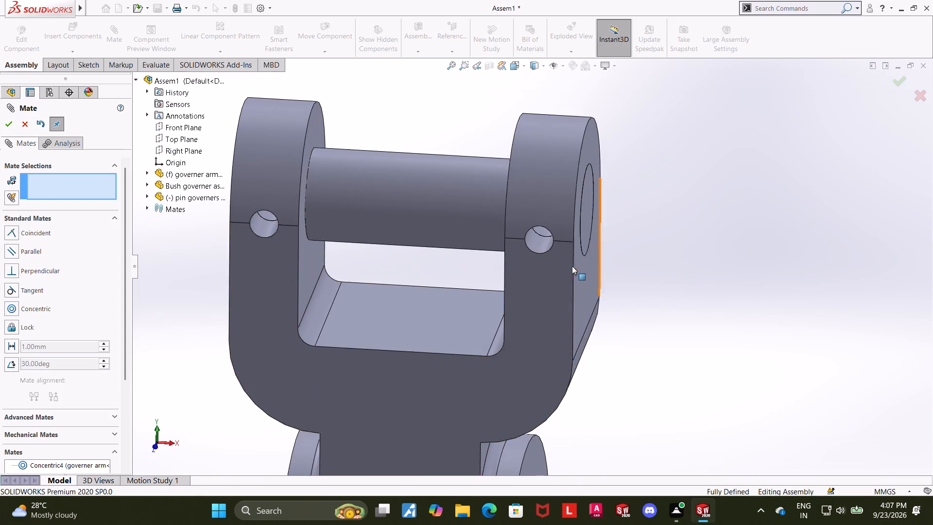
scroll(586, 270, "up", 3)
middle_click_drag(618, 251, 627, 231)
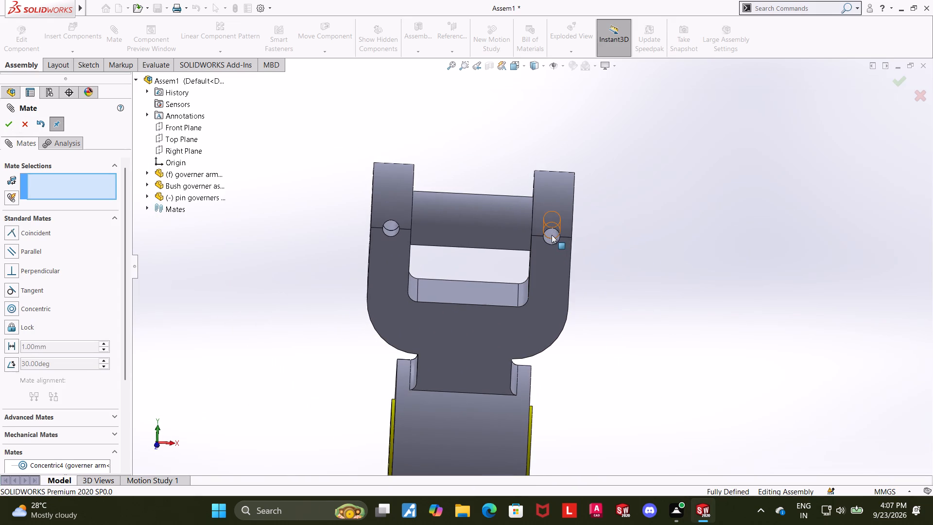
left_click(553, 234)
left_click(552, 241, "ctrl")
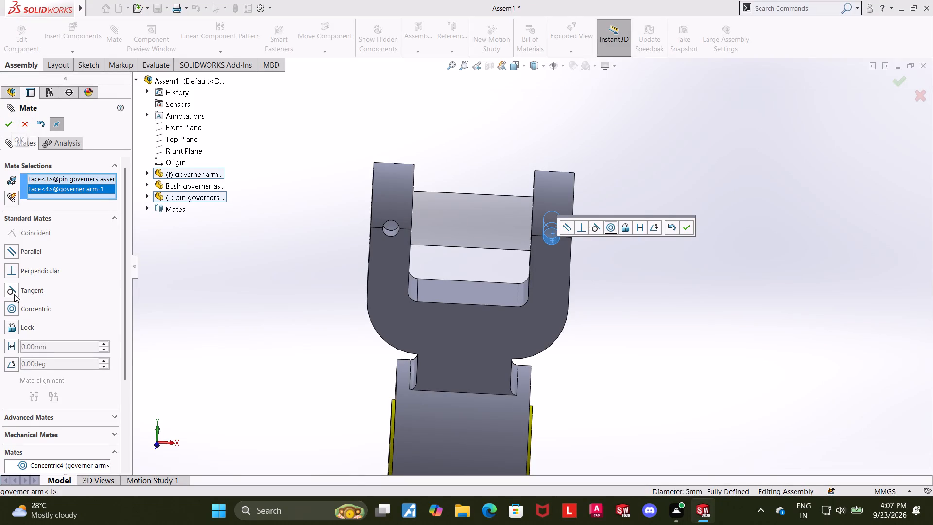
left_click(14, 308)
left_click(9, 126)
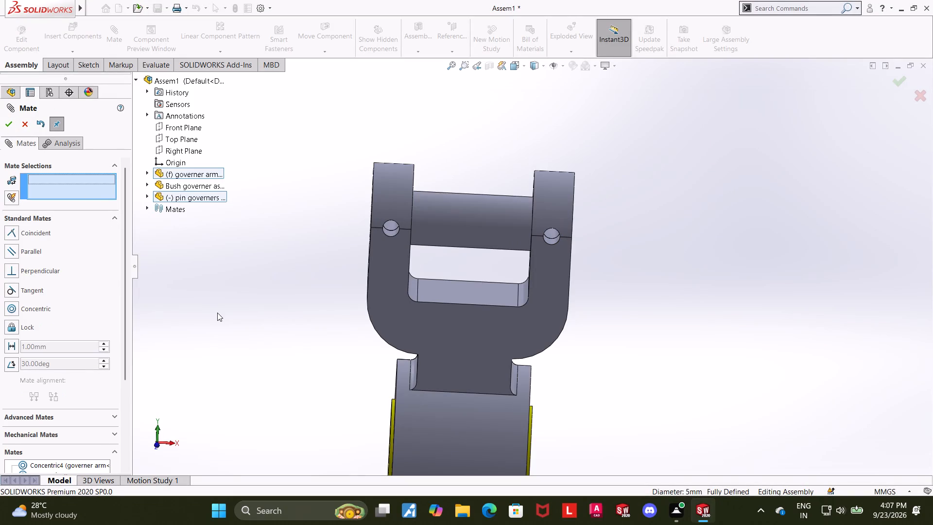
left_click(217, 313)
left_click(19, 125)
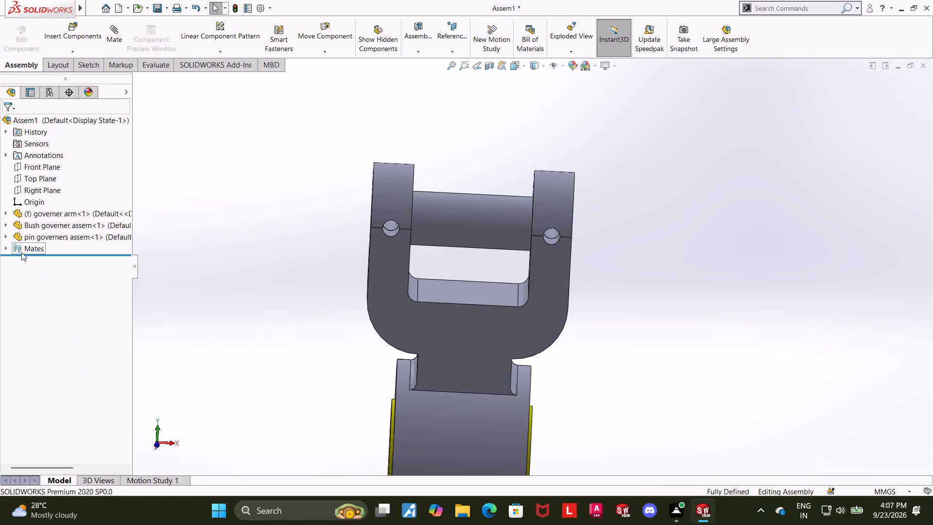
Review the assembly's mates and examine how the pin sits between the governer arm's fork lugs.
left_click(6, 247)
scroll(40, 302, "down", 3)
scroll(76, 300, "up", 2)
left_click(157, 288)
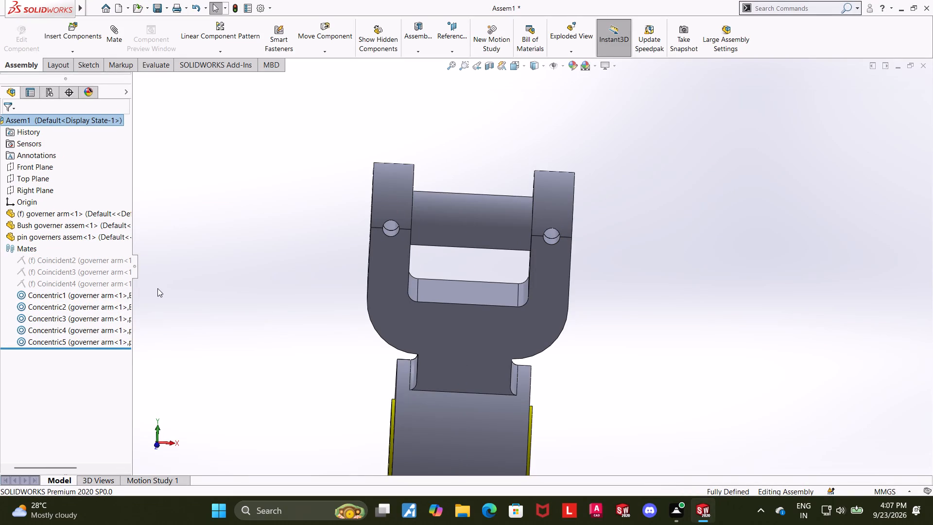
scroll(444, 191, "down", 3)
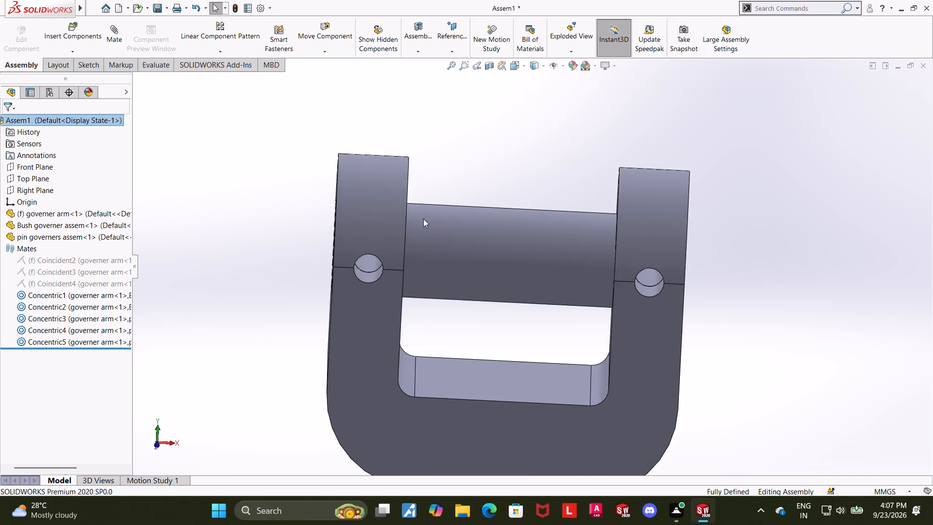
scroll(447, 260, "up", 6)
middle_click_drag(683, 251, 618, 299)
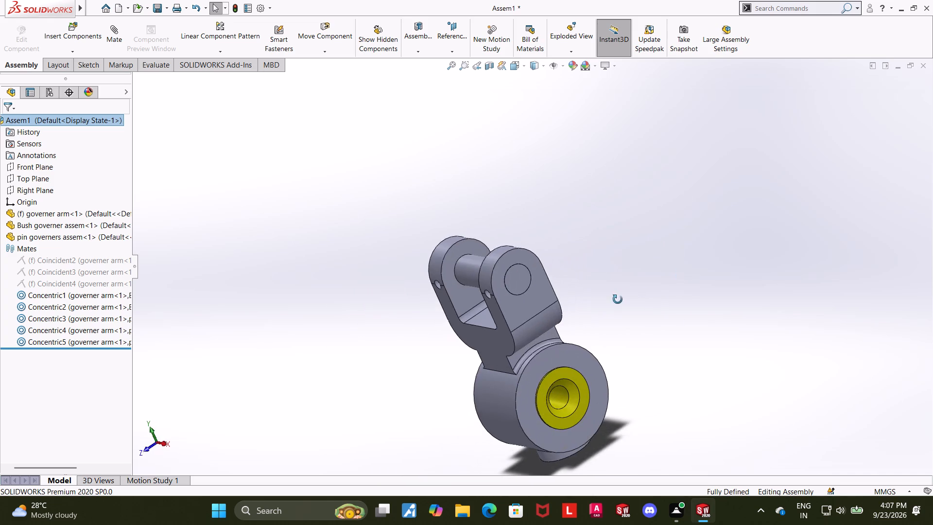
middle_click_drag(618, 299, 679, 314)
scroll(644, 259, "down", 2)
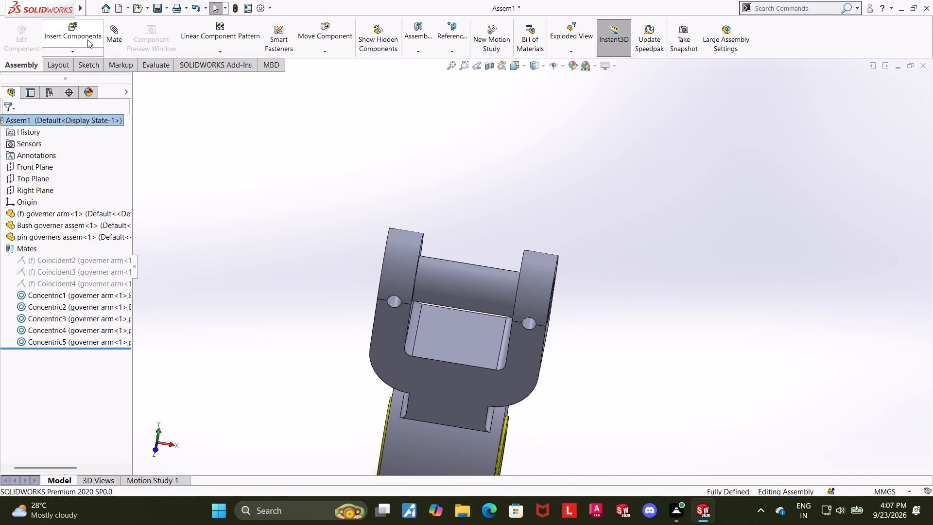
Insert the taper pin governors assem part into the assembly in free space beside the fork.
left_click(87, 37)
scroll(46, 301, "down", 3)
scroll(39, 278, "up", 4)
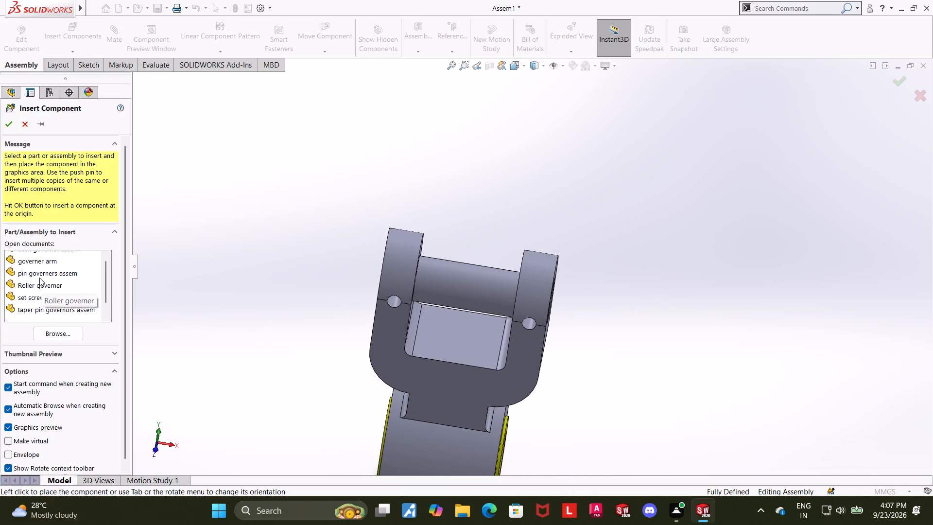
scroll(39, 278, "up", 1)
scroll(37, 288, "down", 5)
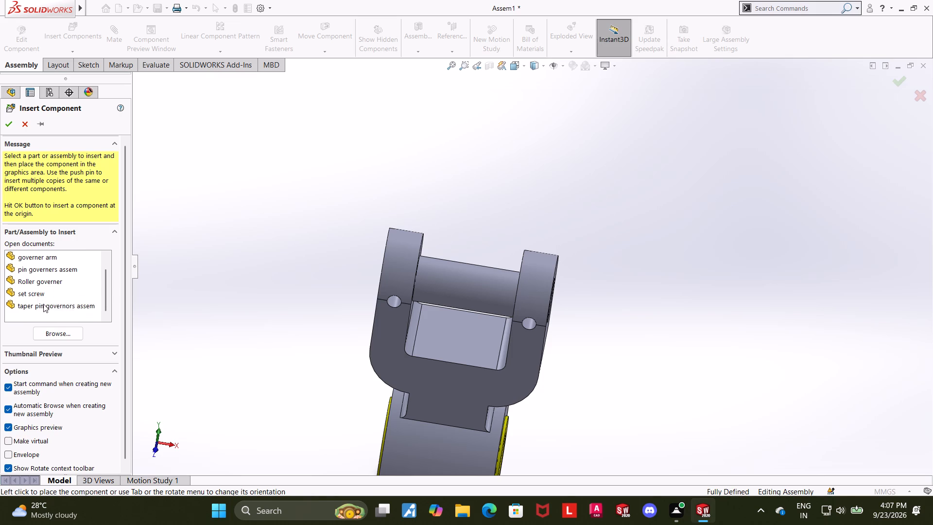
left_click(45, 305)
left_click(213, 214)
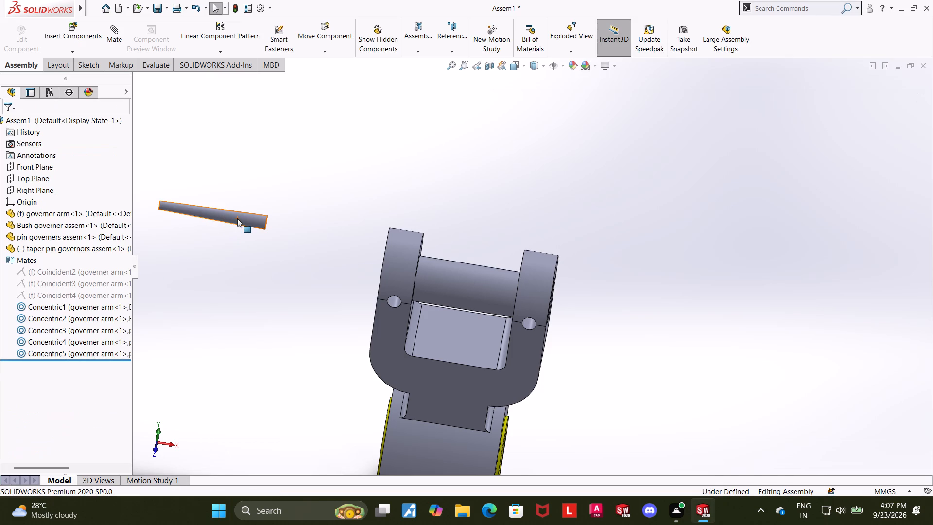
Create a second instance of the taper pin by copying the first one to a spot above it.
left_click_drag(237, 218, 311, 165, "ctrl")
left_click(291, 250)
right_click(242, 221)
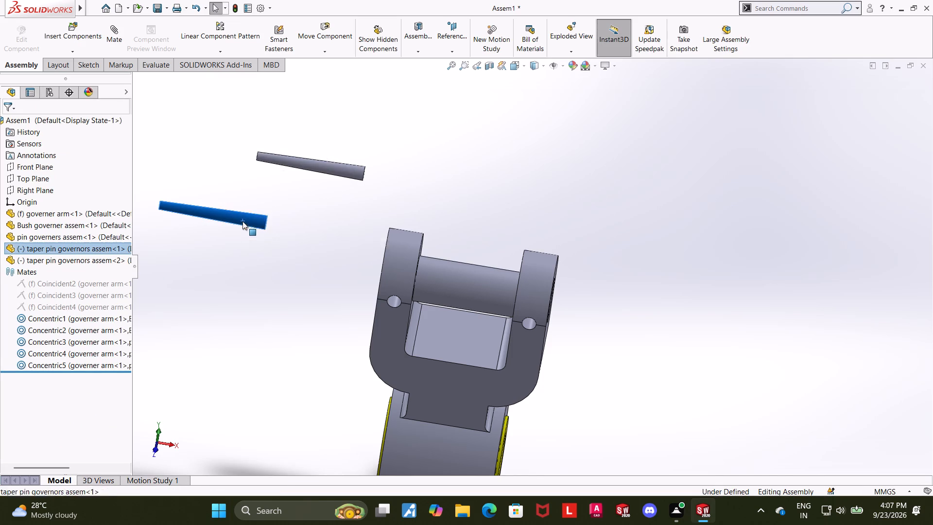
left_click(168, 332)
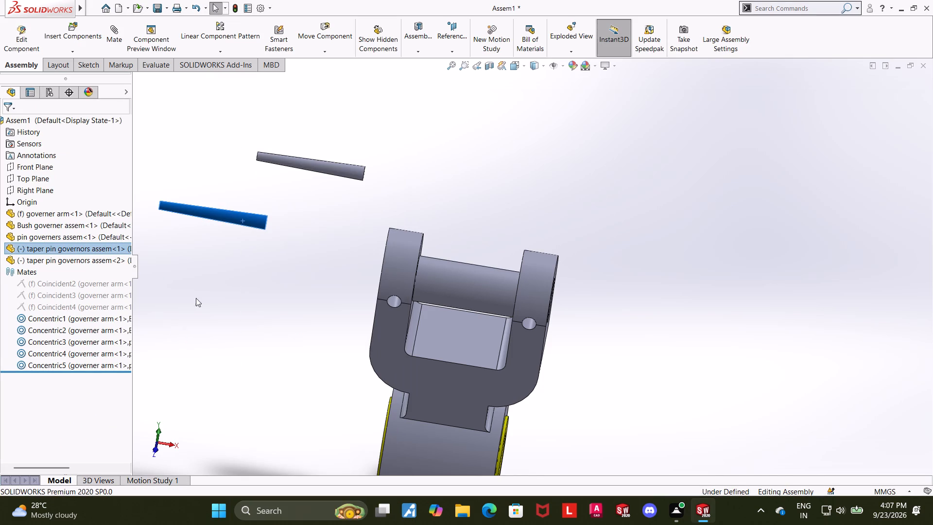
Mate the first taper pin concentric with the cross hole in the fork's -X side lug, with the alignment flipped.
left_click(230, 216)
left_click(392, 301, "ctrl")
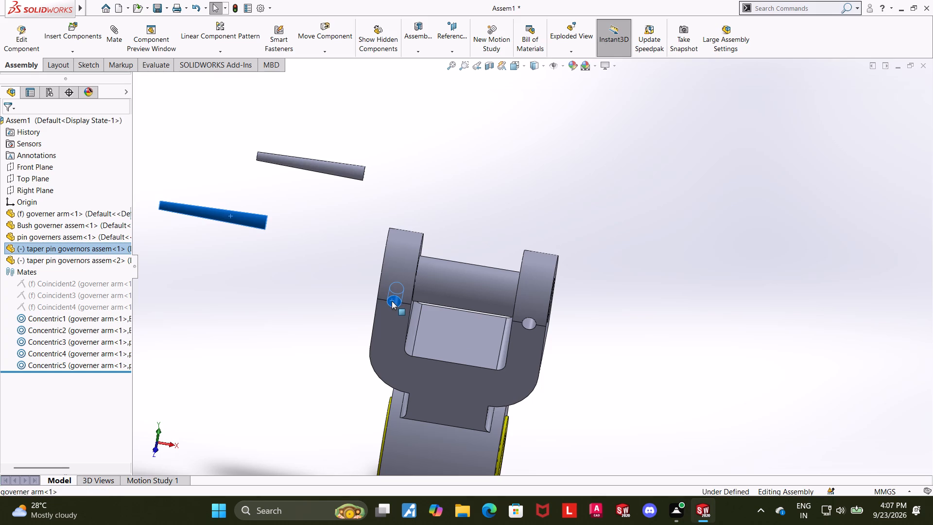
left_click(115, 25)
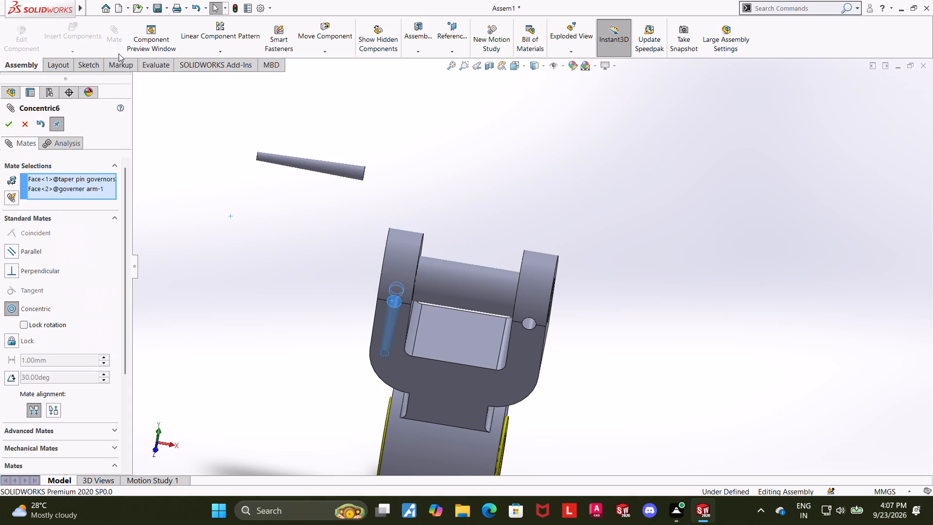
left_click(46, 410)
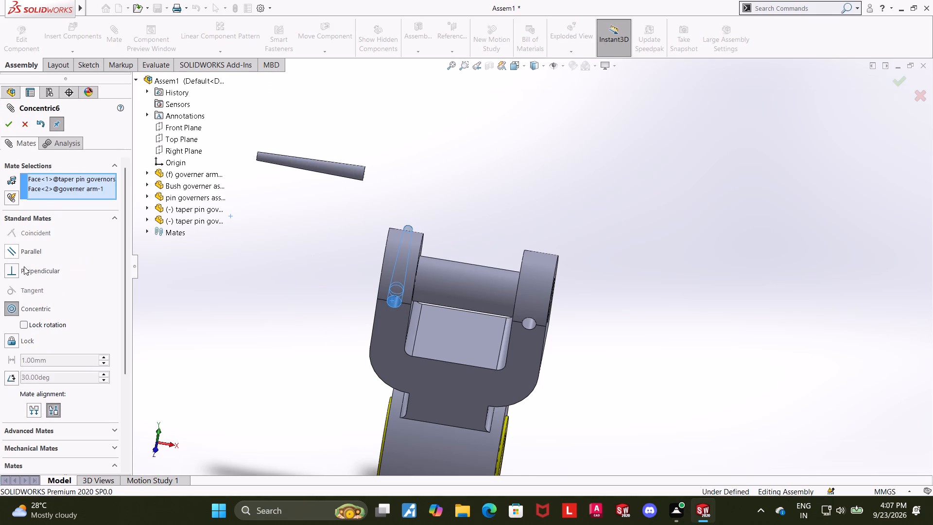
left_click(11, 129)
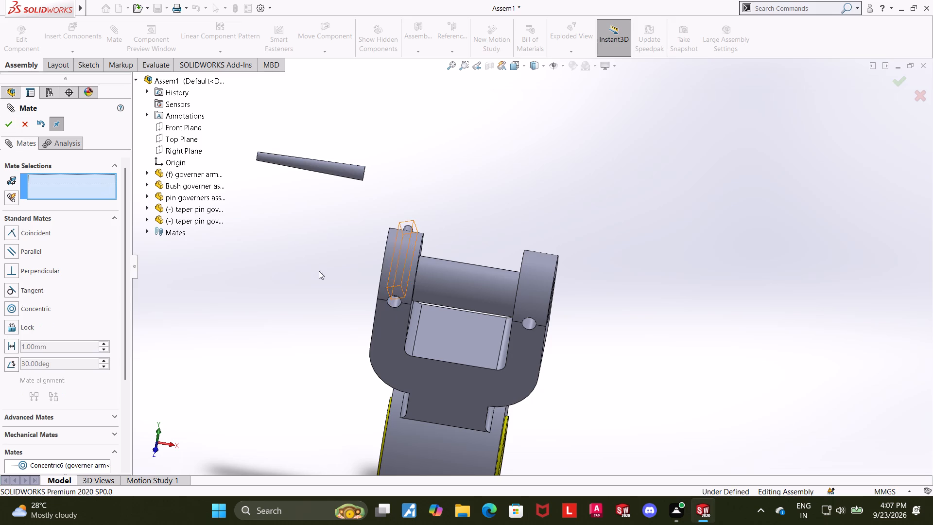
Slide the first taper pin along its hole and mate its large end face coincident with the governer arm's flat front face.
left_click_drag(409, 228, 398, 290)
left_click(257, 386)
left_click(386, 350)
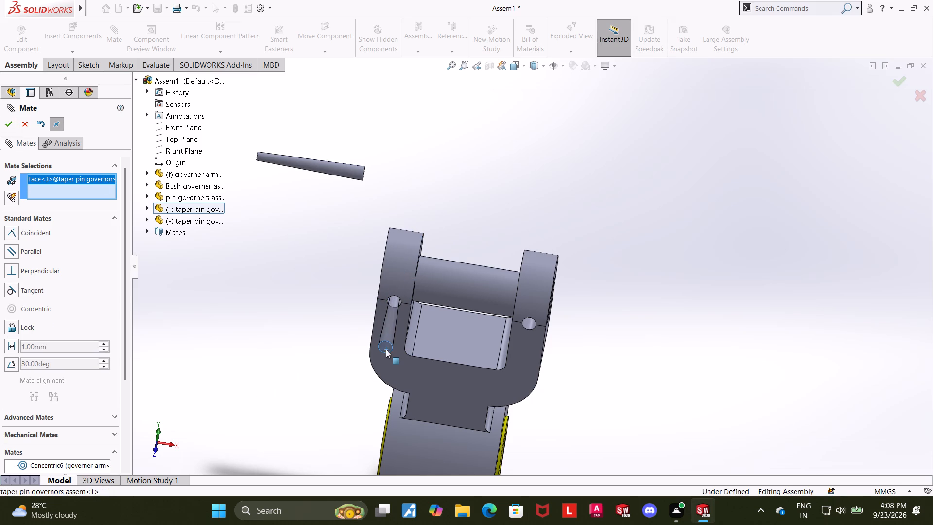
left_click(382, 308, "ctrl")
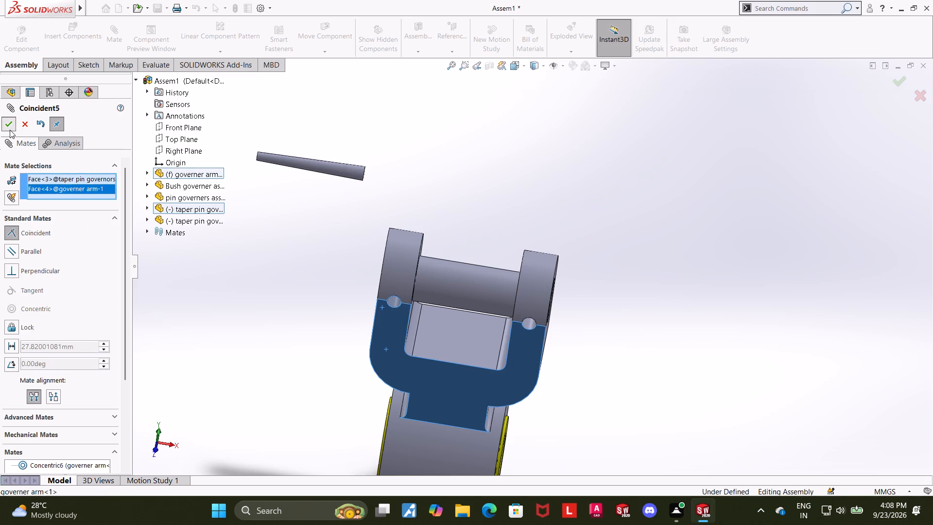
left_click(10, 130)
left_click(195, 292)
Mate the second taper pin concentric with the cross hole in the fork's +X side lug, with the alignment flipped.
left_click_drag(491, 277, 477, 308)
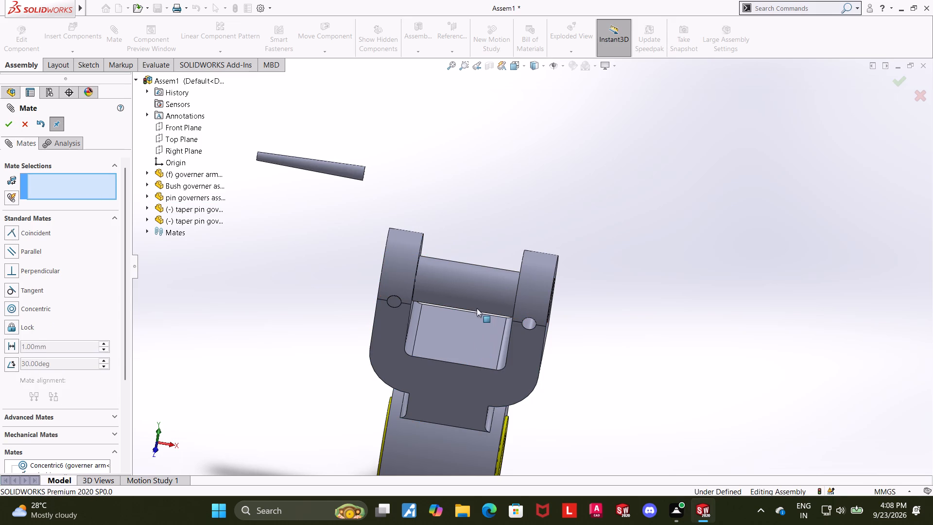
left_click_drag(477, 308, 479, 287)
scroll(616, 320, "down", 1)
scroll(615, 320, "up", 1)
middle_click_drag(602, 305, 601, 250)
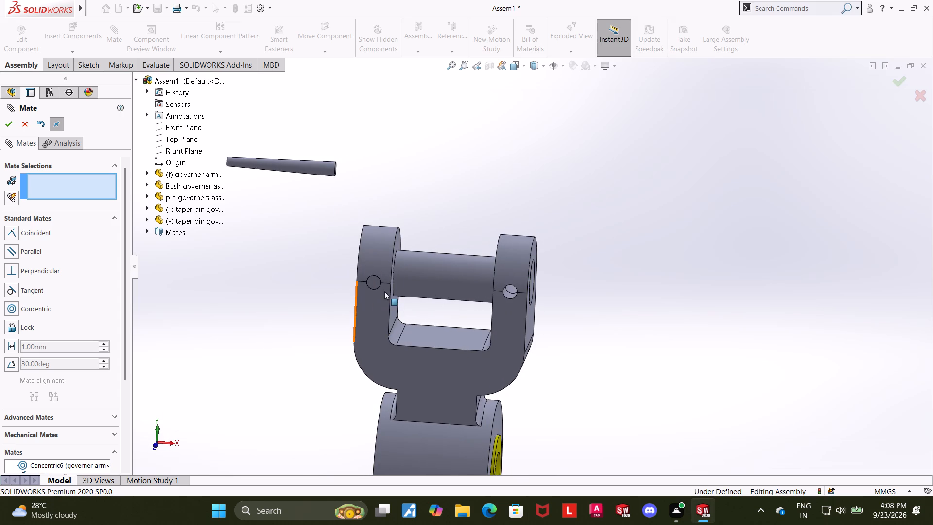
left_click(285, 163)
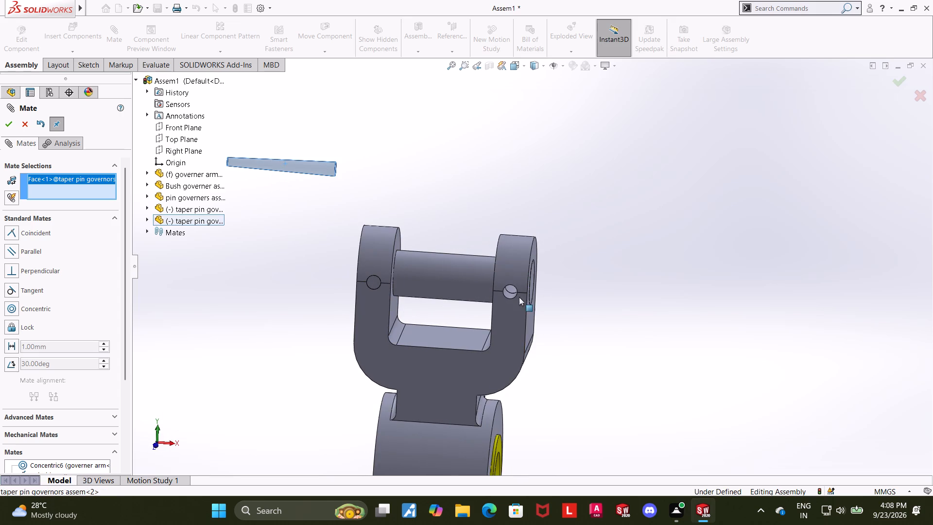
left_click(512, 294, "ctrl")
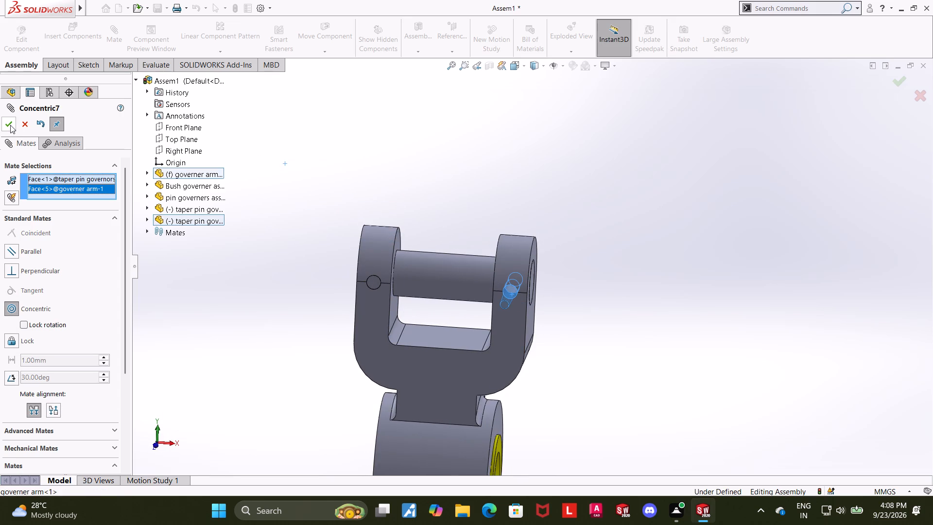
left_click(52, 410)
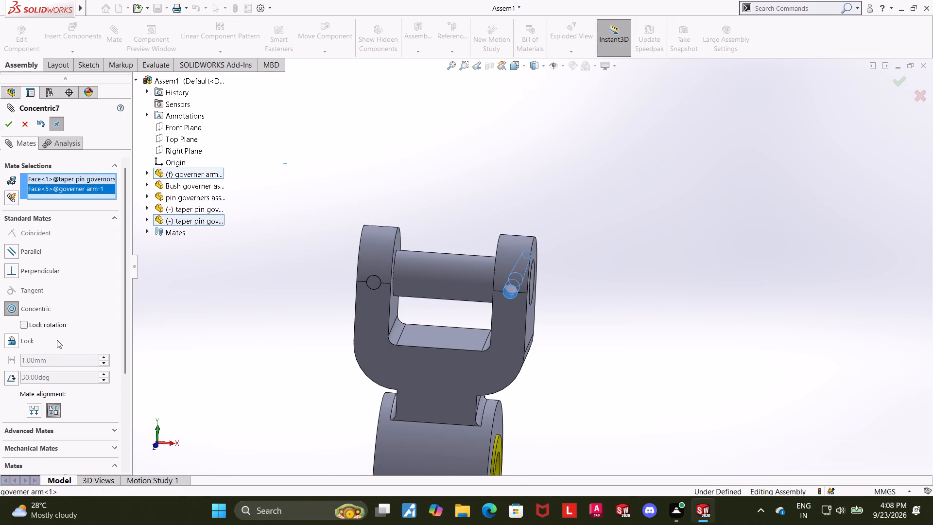
left_click(12, 121)
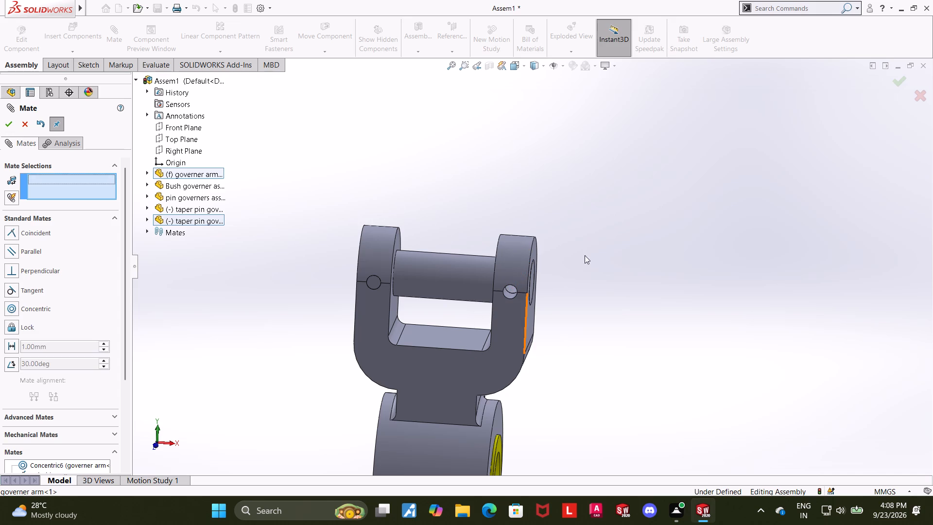
Slide the second taper pin along its hole and mate its large end face coincident with the governer arm's flat front face.
middle_click_drag(571, 267, 511, 344)
left_click_drag(549, 247, 473, 304)
left_click(233, 389)
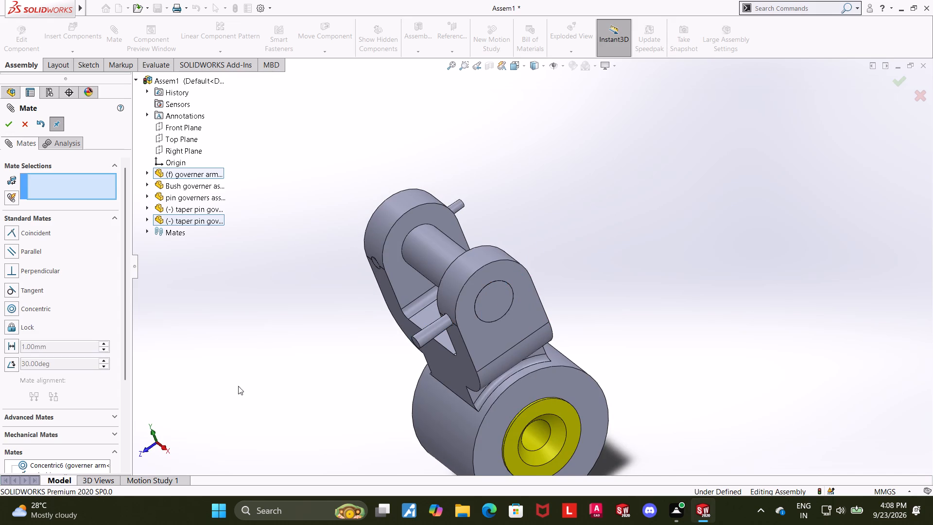
middle_click_drag(294, 346, 317, 284)
scroll(318, 281, "up", 1)
left_click(494, 260)
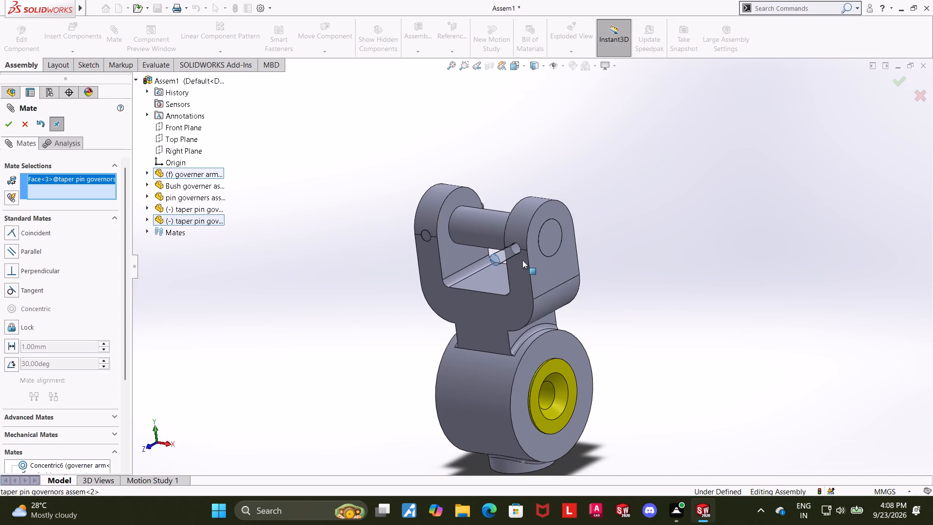
left_click(521, 261, "ctrl")
left_click(8, 122)
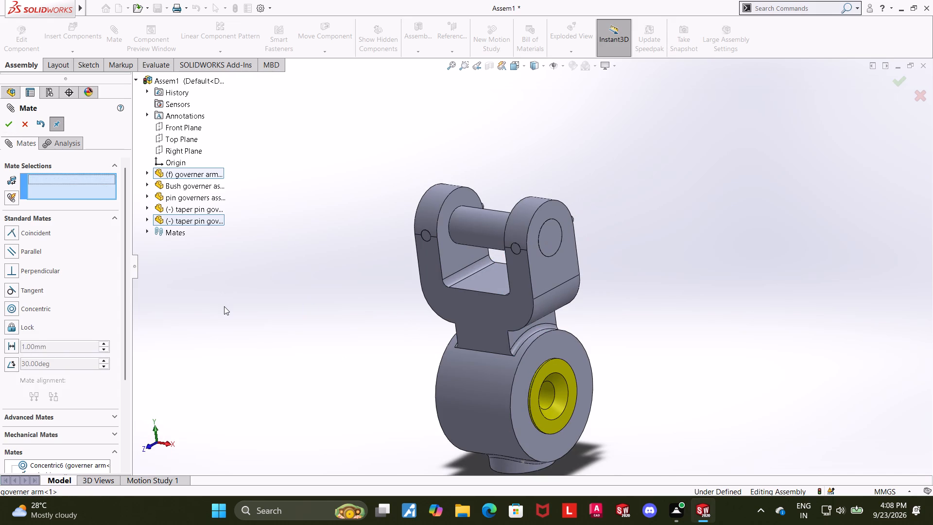
Examine both taper pins and the fork from the front, underside and back of the assembly, and leave the Mate command.
left_click(224, 306)
scroll(225, 306, "up", 1)
middle_click_drag(253, 296, 352, 296)
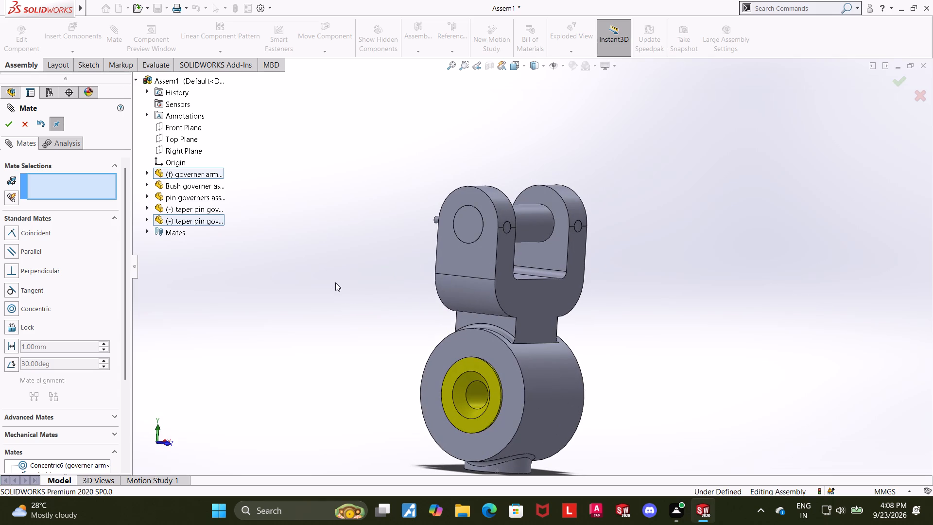
middle_click_drag(743, 253, 707, 240)
middle_click(708, 228)
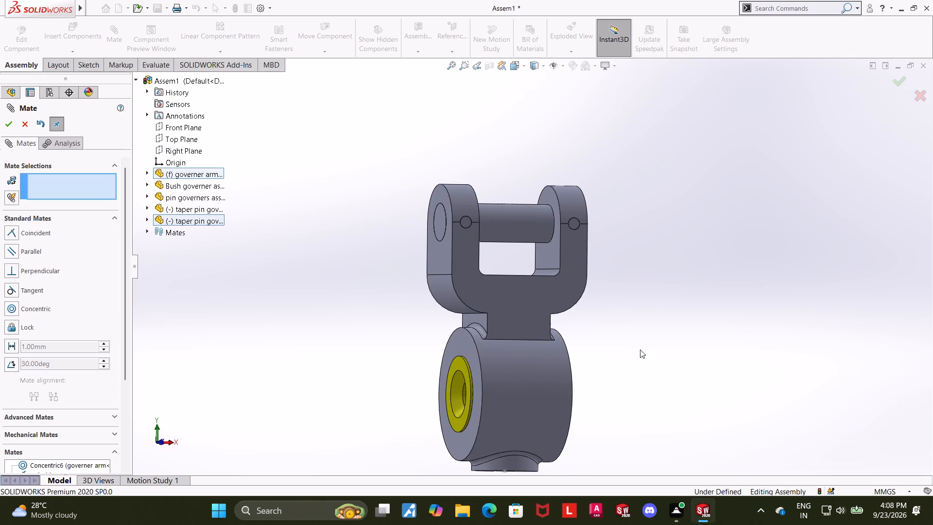
middle_click_drag(640, 350, 639, 328)
middle_click_drag(623, 340, 618, 213)
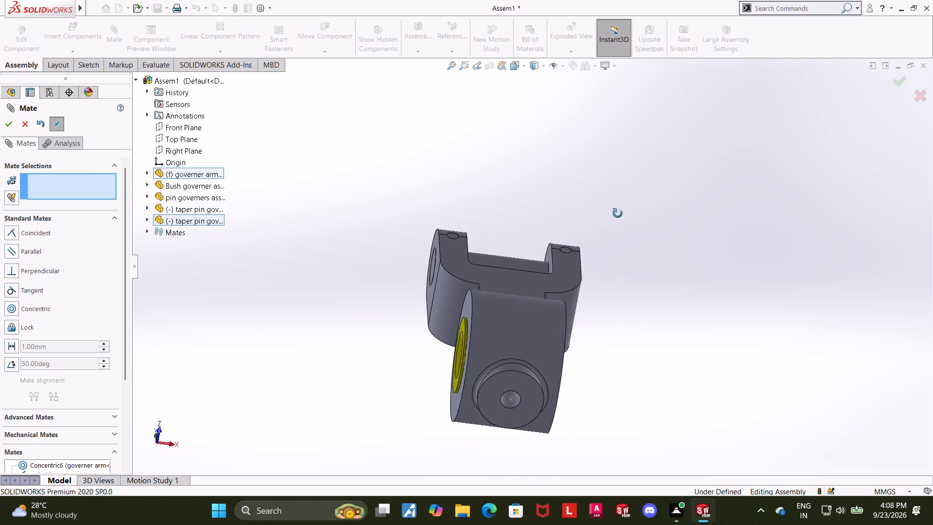
middle_click_drag(618, 213, 457, 321)
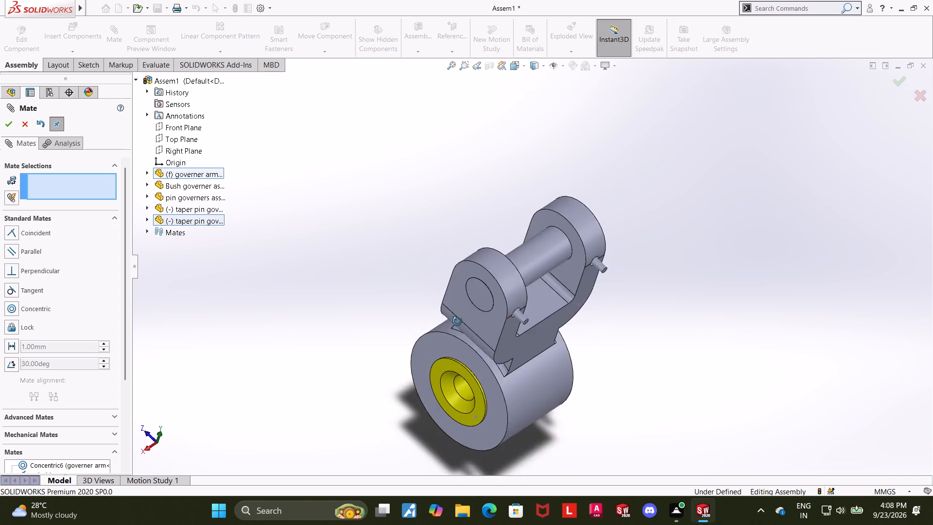
middle_click_drag(457, 321, 538, 240)
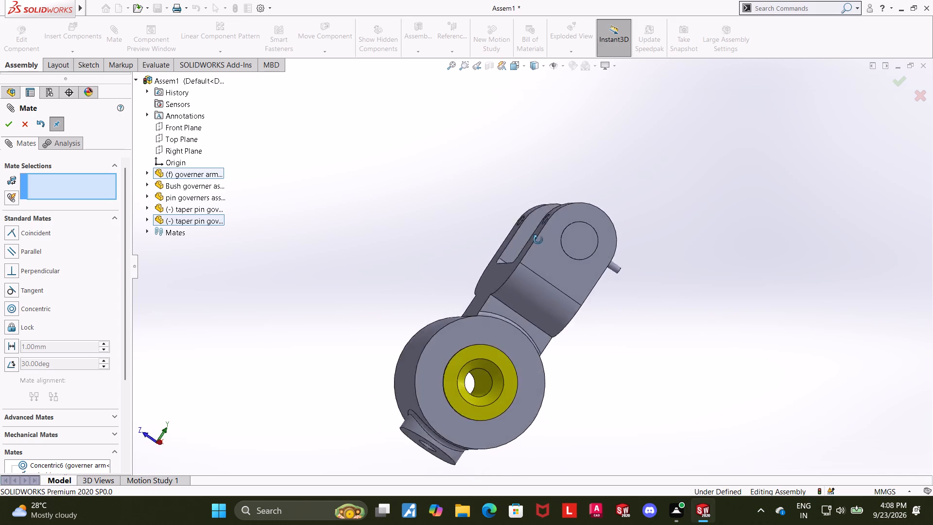
middle_click_drag(538, 240, 582, 275)
left_click(29, 126)
left_click(409, 164)
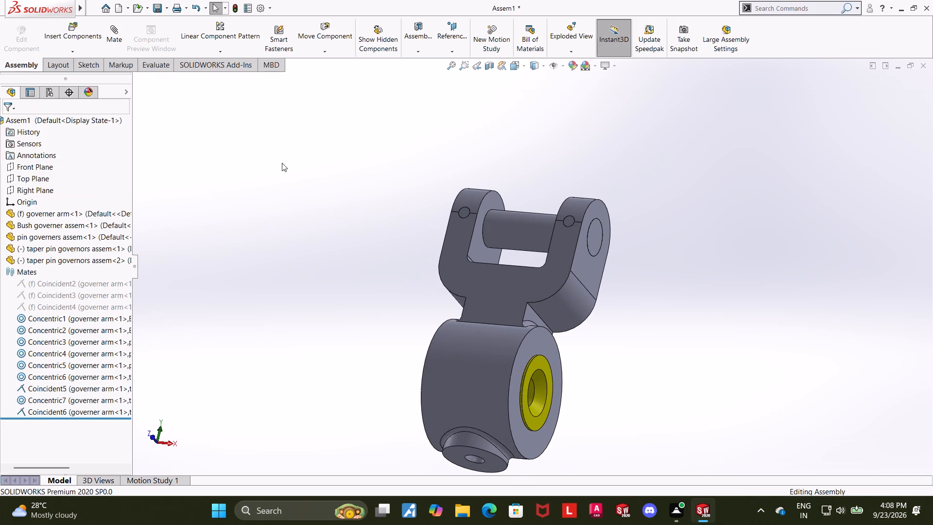
Insert the set screw part into the assembly in free space beside the governer arm.
left_click(85, 31)
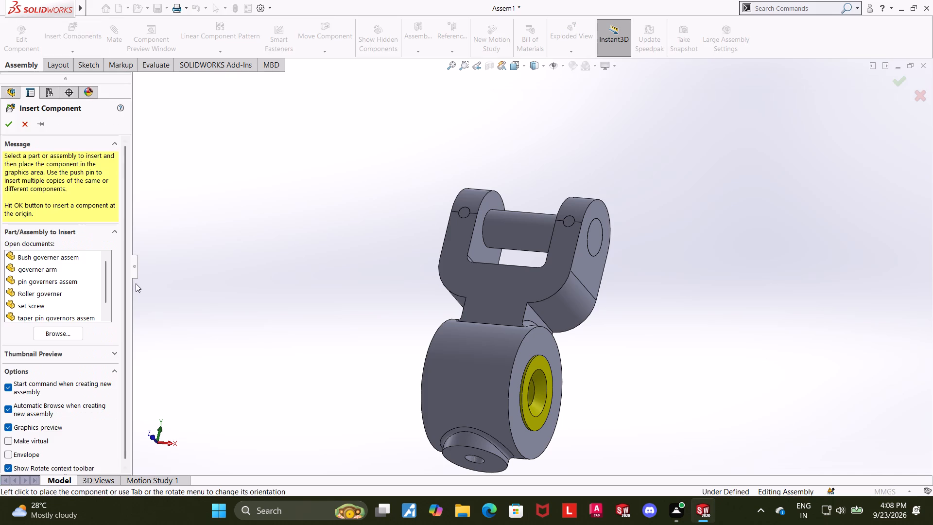
scroll(34, 285, "down", 5)
left_click(35, 295)
left_click(291, 325)
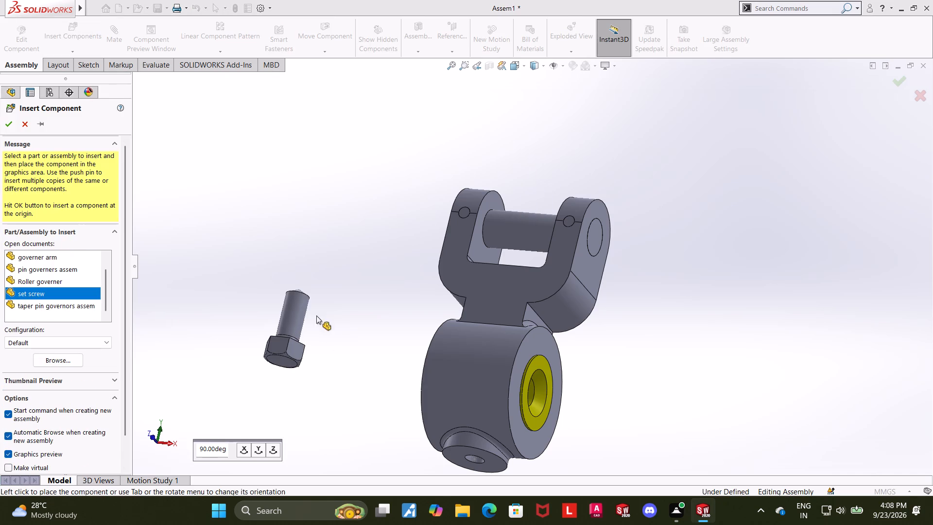
left_click(301, 310)
left_click(352, 334)
left_click_drag(330, 292, 242, 395)
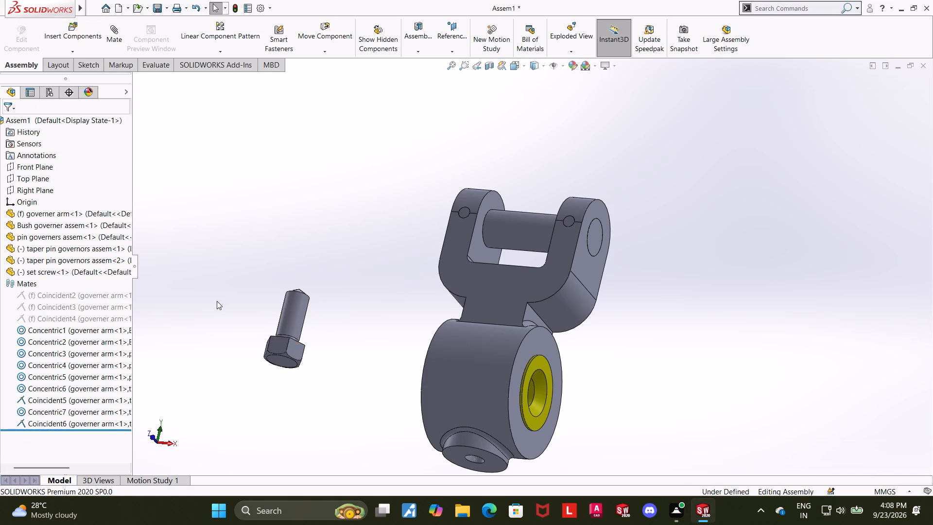
Colour the set screw bright red, applying the appearance at part document level.
right_click(46, 270)
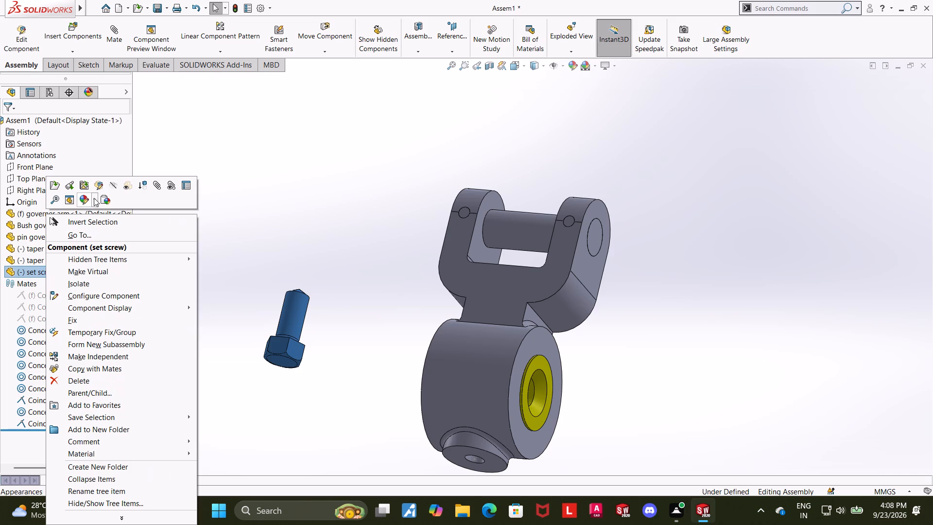
left_click(85, 196)
right_click(84, 202)
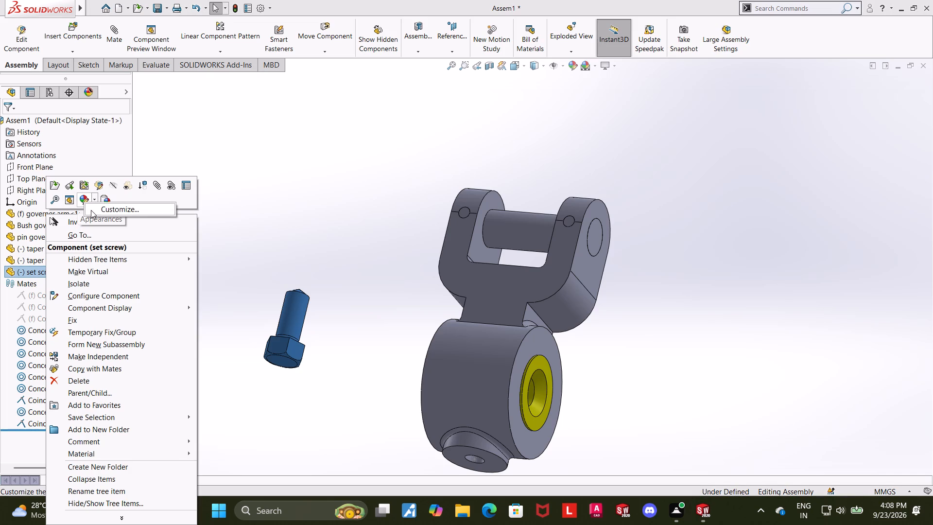
left_click(84, 201)
right_click(52, 272)
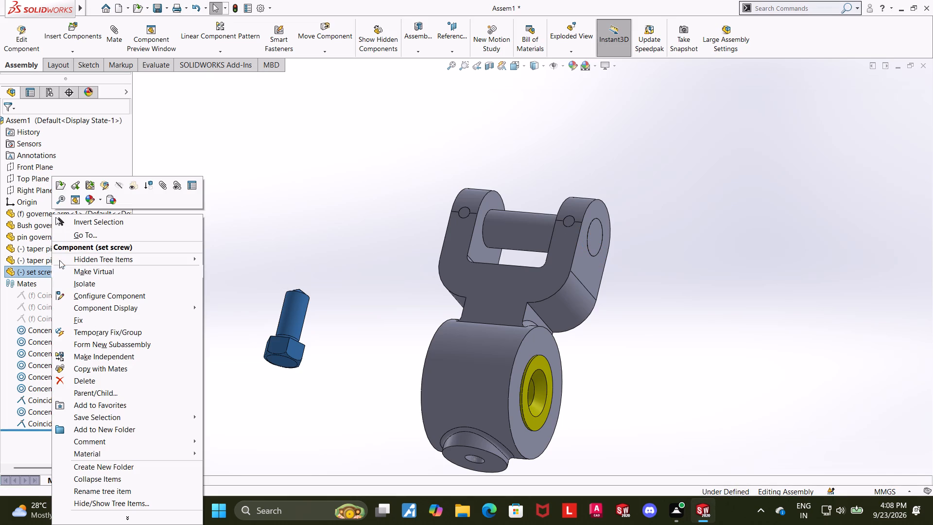
left_click(88, 196)
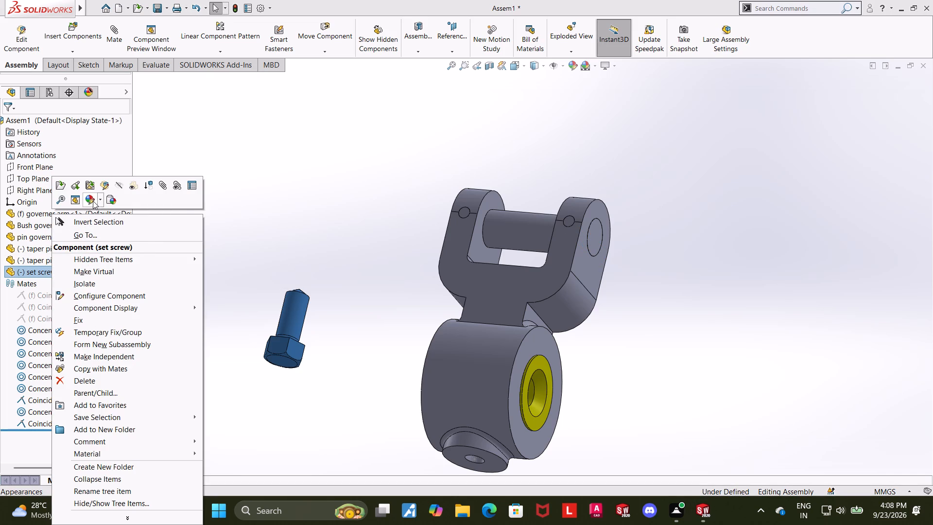
right_click(92, 200)
left_click(92, 200)
left_click(92, 200)
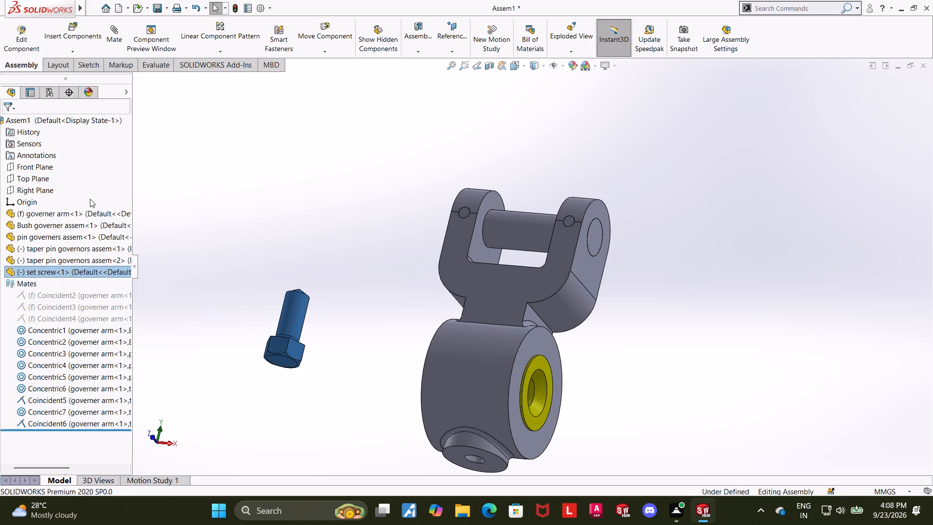
right_click(68, 268)
left_click(107, 198)
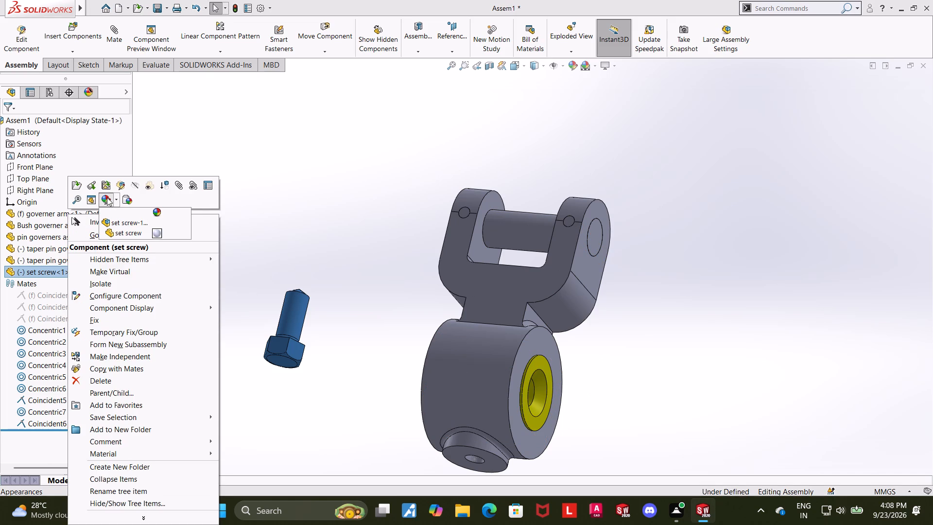
left_click(138, 233)
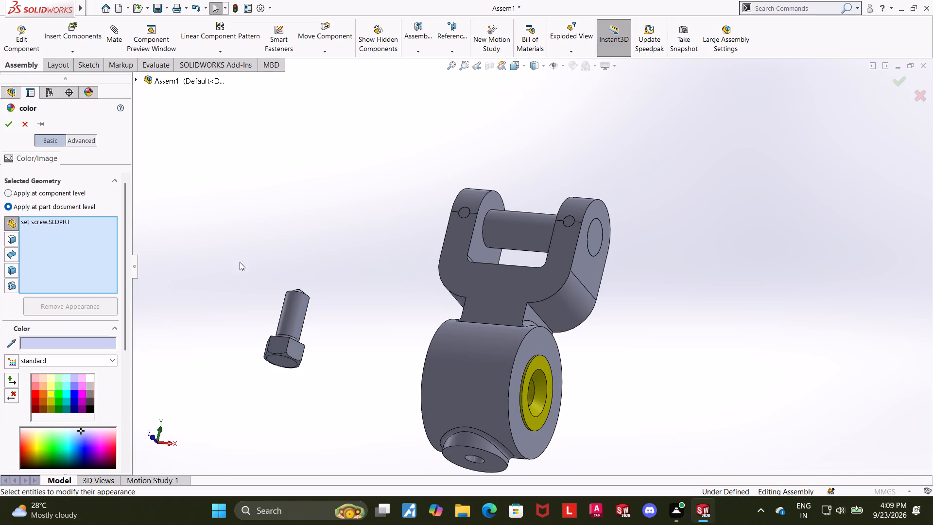
left_click(32, 393)
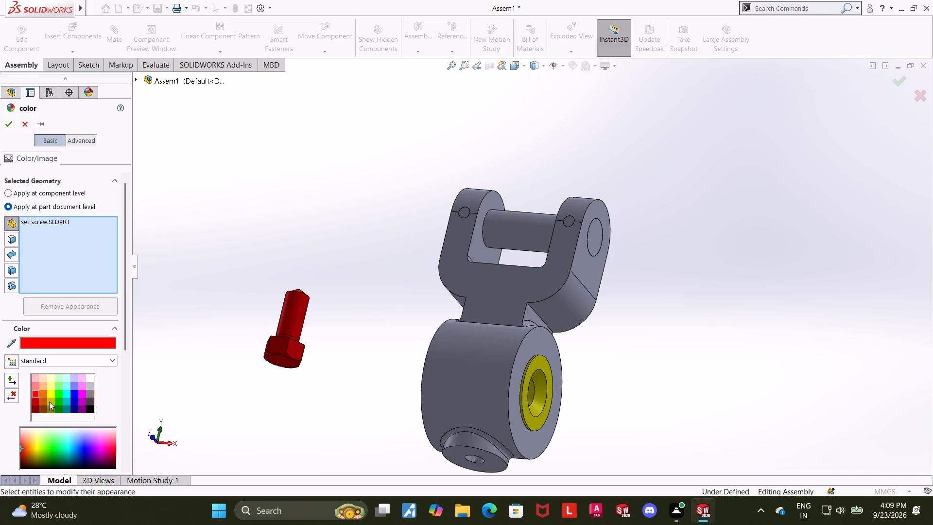
left_click(35, 385)
left_click(35, 393)
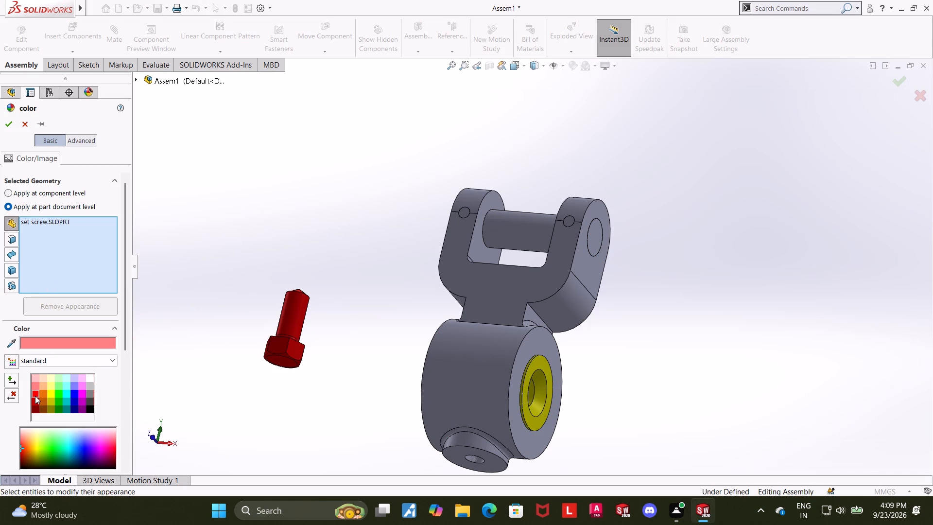
left_click(35, 401)
left_click(35, 392)
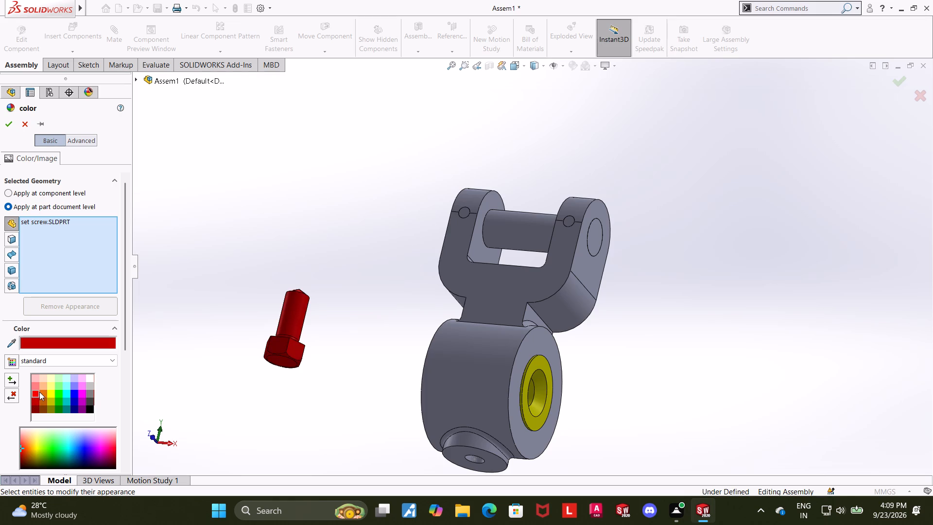
left_click_drag(78, 343, 100, 340)
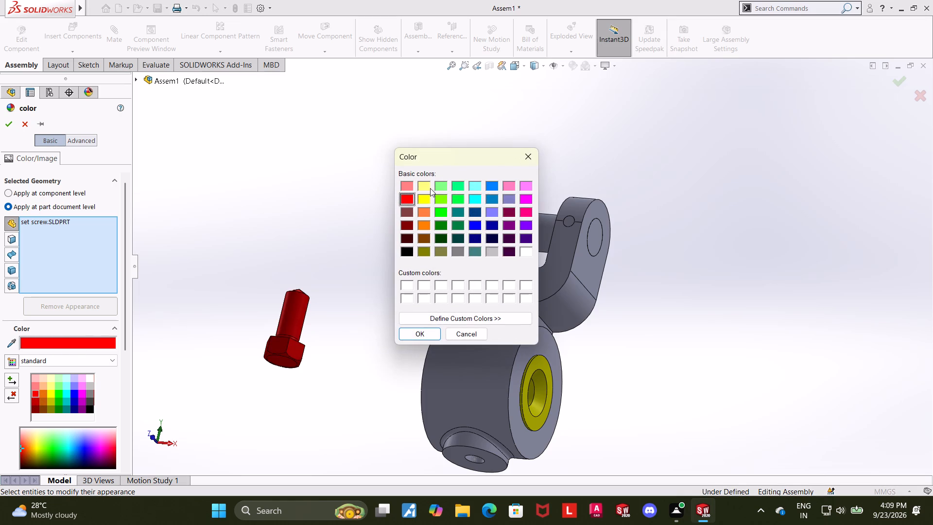
double_click(402, 198)
left_click(415, 335)
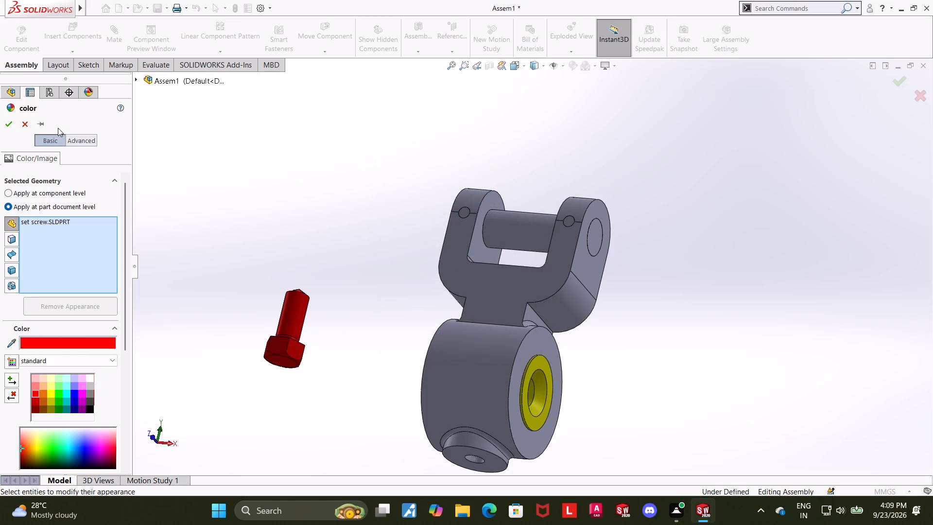
left_click(8, 119)
Mate the set screw's cylindrical shank concentric with the hole in the boss under the governer arm's hub.
left_click(281, 310)
left_click(293, 322)
scroll(769, 380, "up", 4)
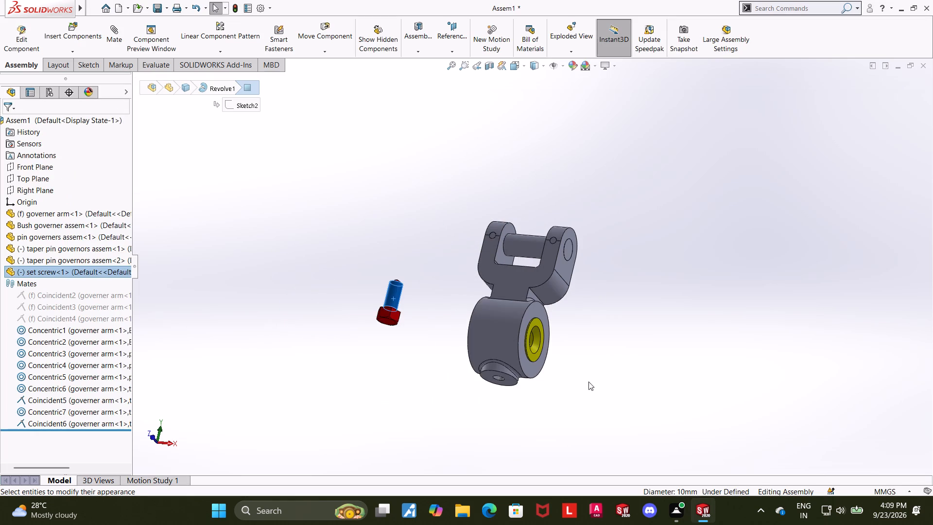
middle_click_drag(567, 376, 588, 310)
scroll(528, 343, "down", 6)
middle_click_drag(574, 341, 576, 315)
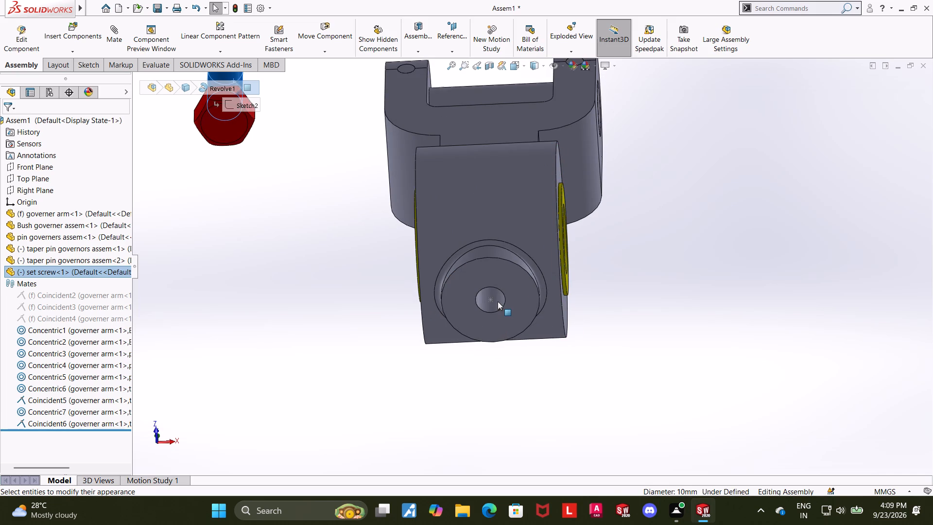
left_click(497, 301, "ctrl")
left_click(115, 32)
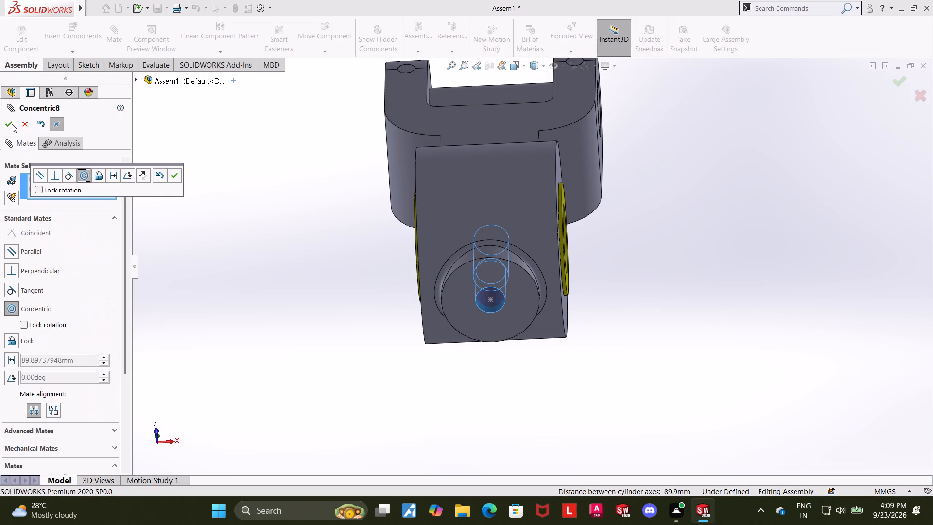
left_click(12, 124)
Slide the set screw out along its axis until its head is clear of the boss under the hub.
left_click_drag(484, 298, 483, 313)
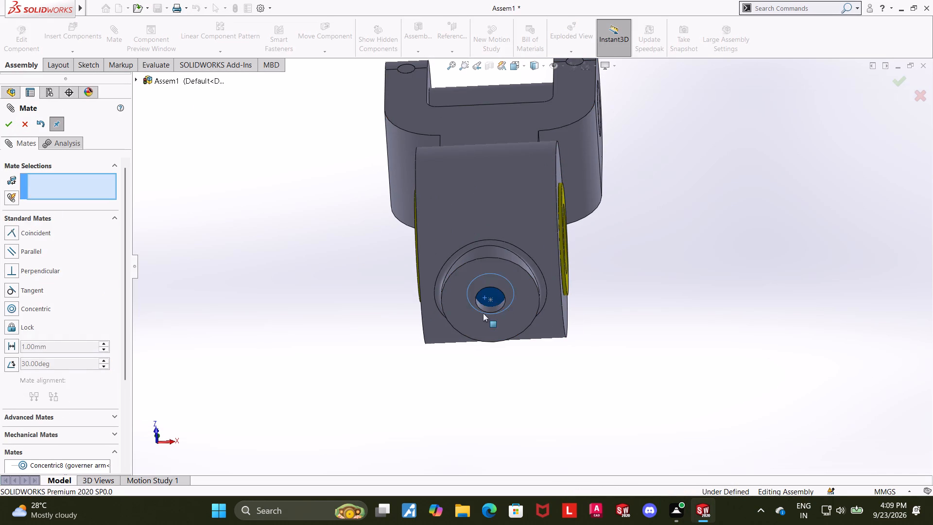
left_click_drag(483, 313, 480, 356)
left_click(699, 352)
Mate the underside of the set screw's head coincident with the boss's end face, and leave the Mate command.
scroll(635, 322, "up", 1)
middle_click_drag(634, 322, 626, 454)
middle_click_drag(564, 387, 559, 473)
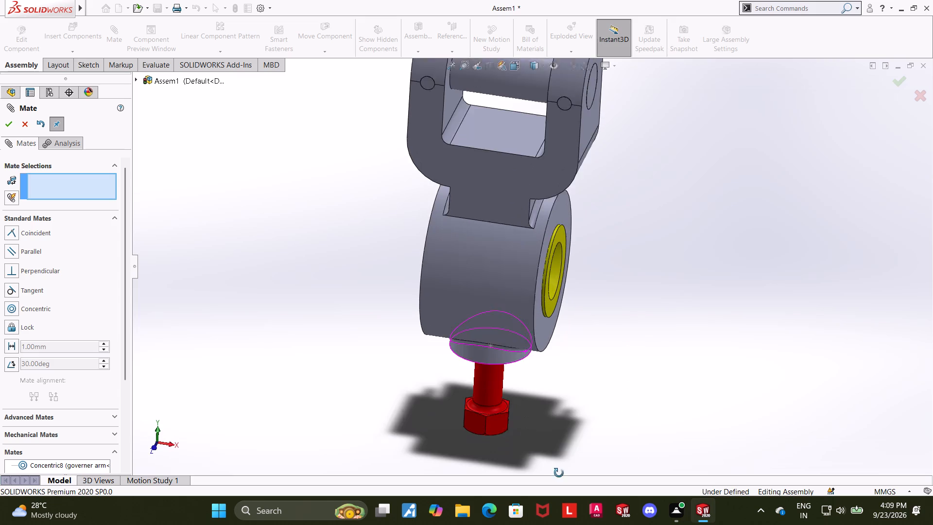
middle_click_drag(559, 473, 559, 473)
scroll(506, 408, "down", 5)
left_click(518, 361)
middle_click_drag(645, 376, 647, 354)
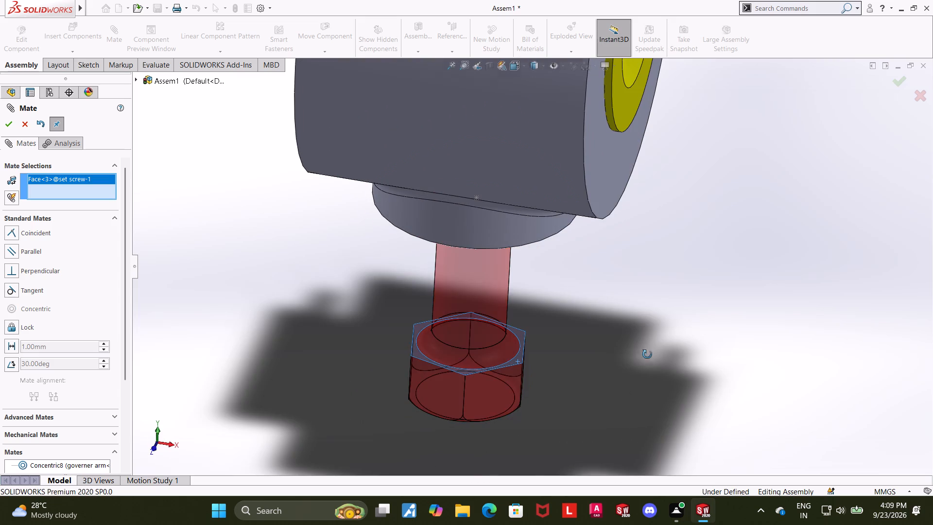
middle_click_drag(647, 354, 654, 196)
left_click(520, 274, "ctrl")
left_click(5, 130)
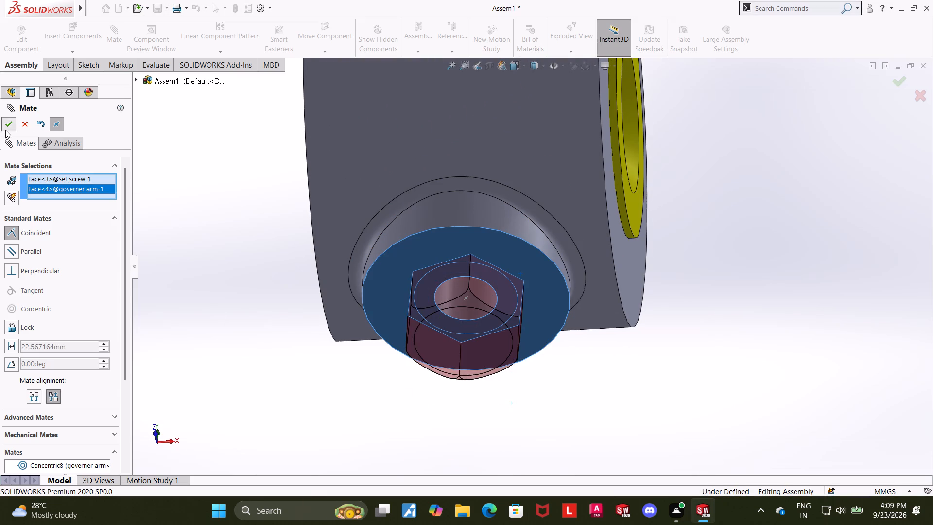
scroll(872, 208, "up", 4)
middle_click_drag(739, 168, 730, 265)
scroll(726, 256, "up", 5)
scroll(556, 160, "down", 2)
middle_click_drag(607, 166, 614, 225)
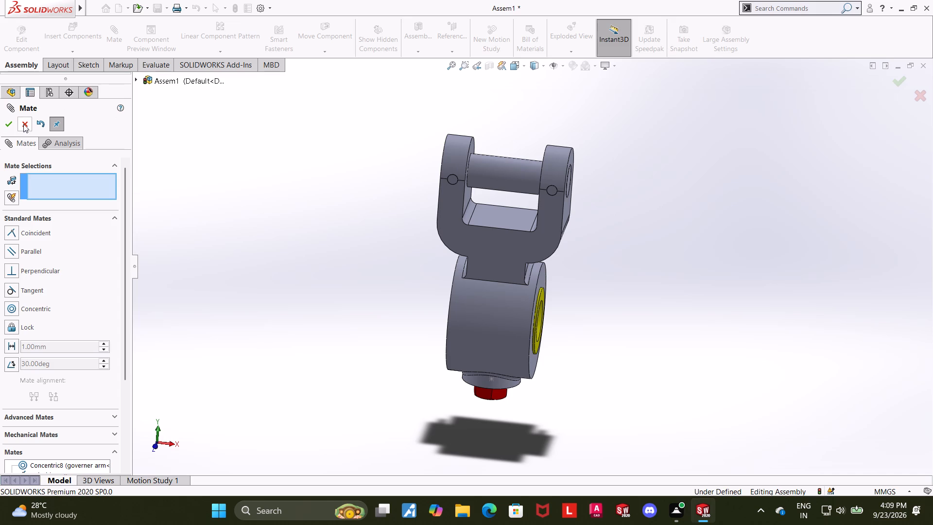
left_click(23, 124)
left_click(306, 160)
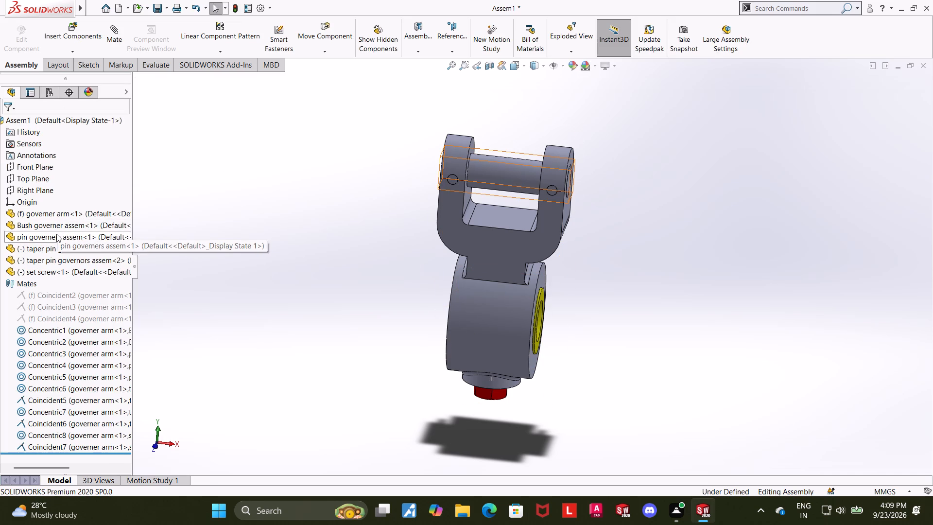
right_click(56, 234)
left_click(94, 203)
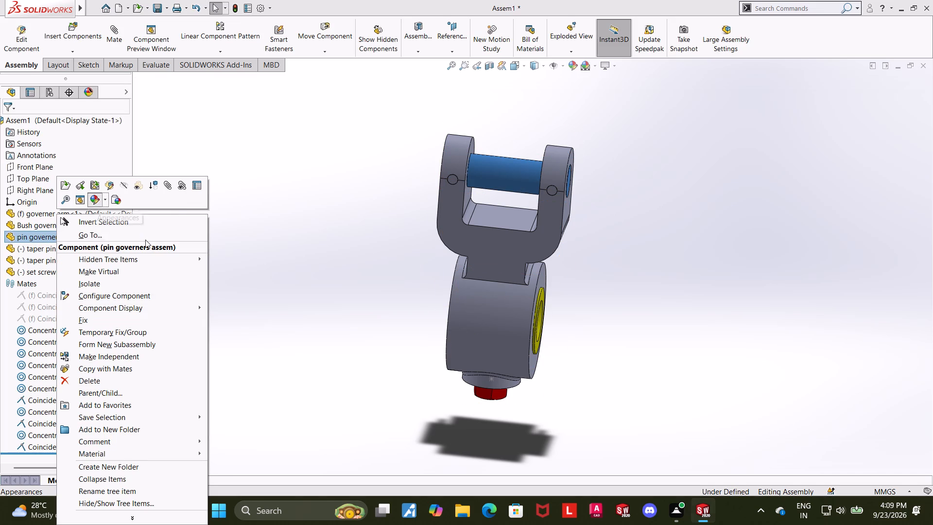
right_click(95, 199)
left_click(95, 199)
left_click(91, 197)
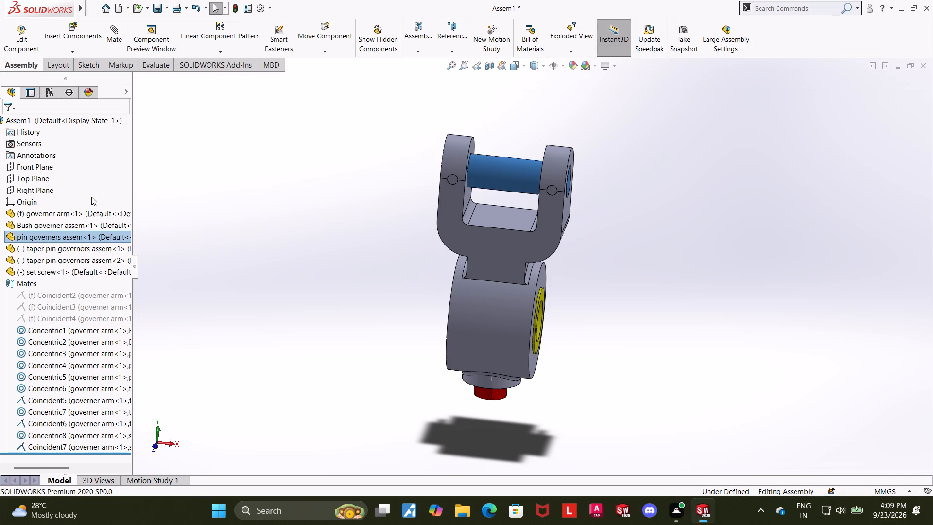
Colour the governor pin bright cyan, trying other standard shades first and applying the appearance at part document level.
right_click(81, 236)
left_click(116, 201)
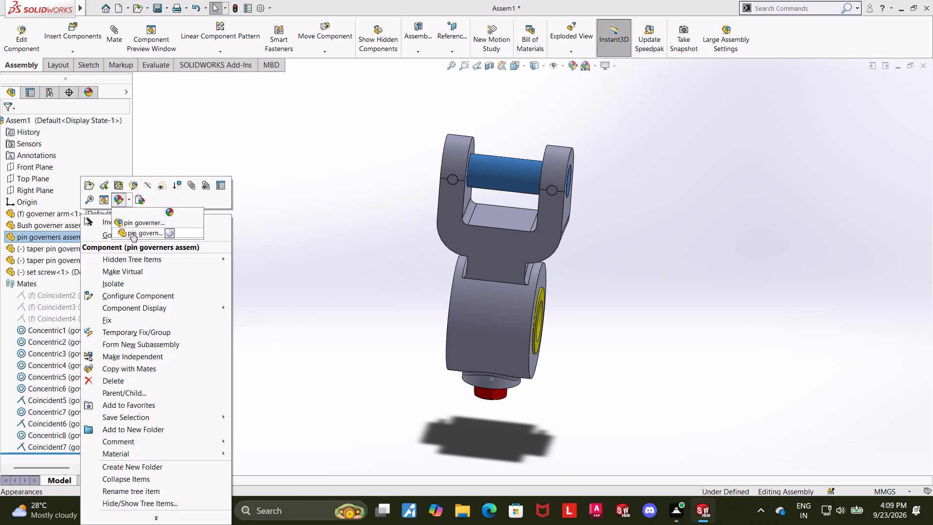
left_click(133, 233)
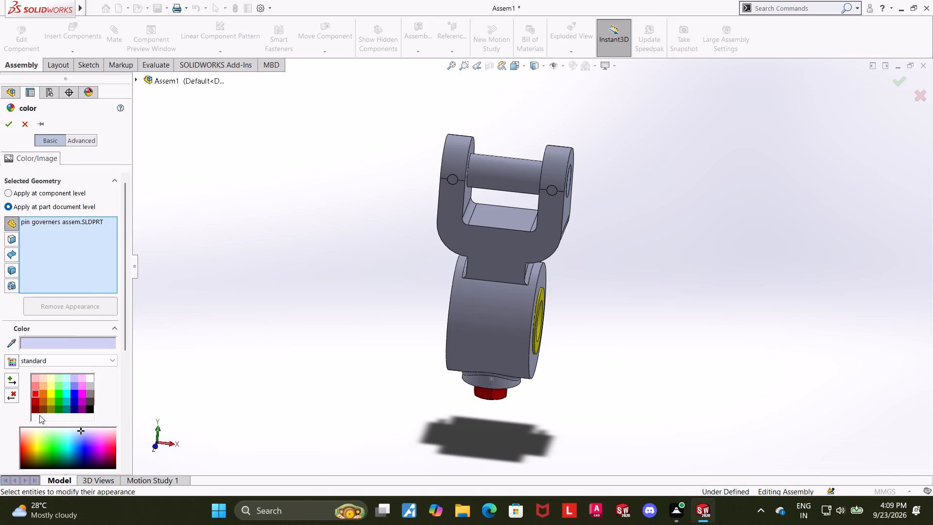
left_click(68, 392)
left_click(68, 402)
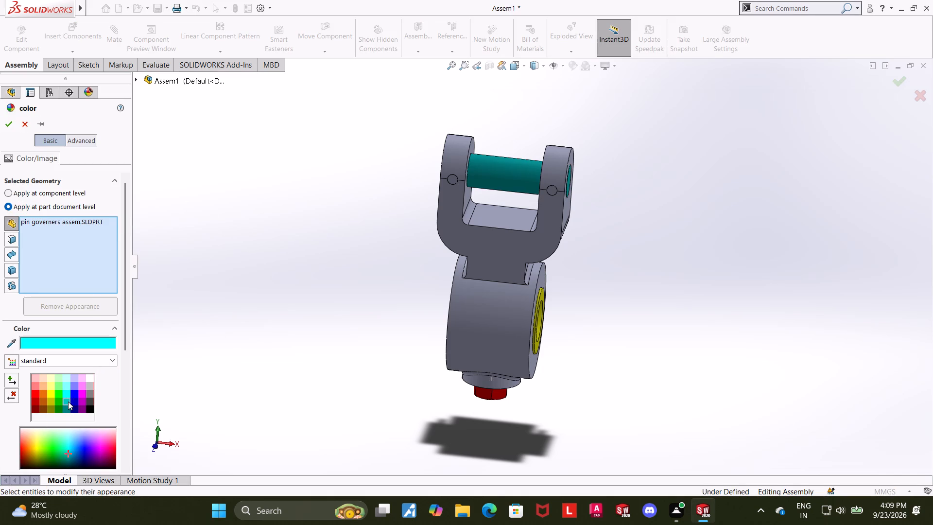
left_click(74, 393)
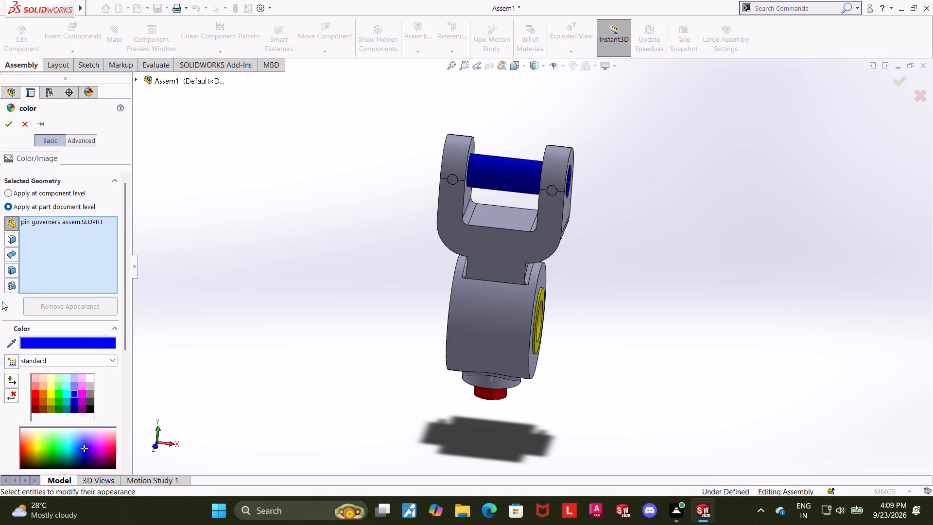
left_click(67, 393)
left_click(66, 385)
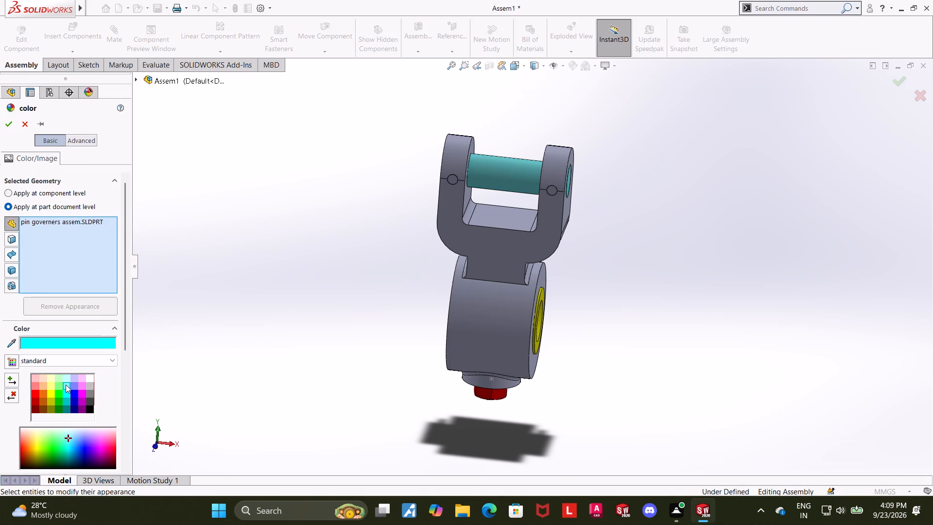
left_click(66, 398)
left_click(66, 385)
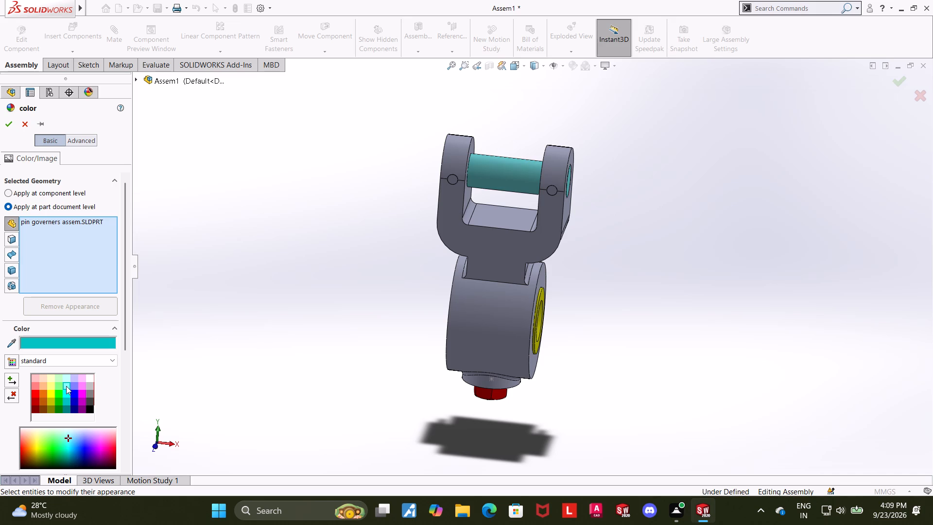
left_click(69, 392)
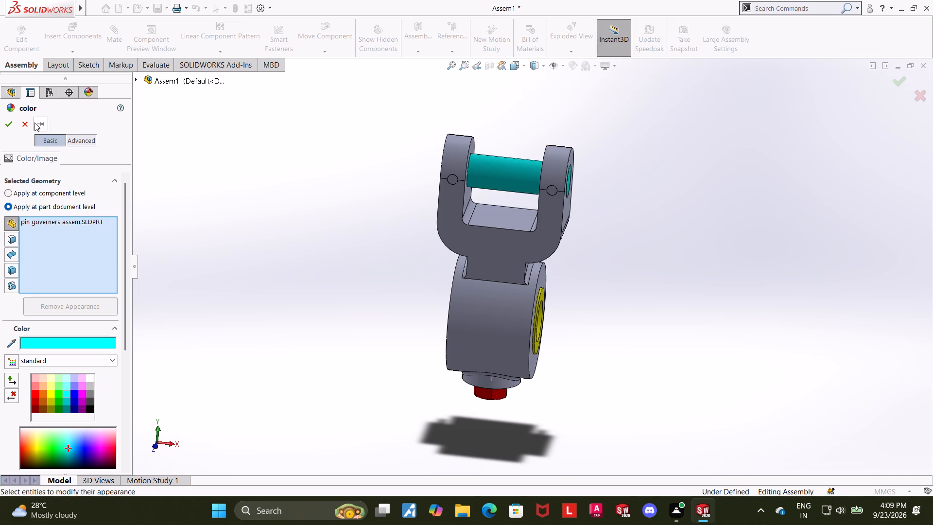
left_click(14, 124)
left_click(321, 213)
Colour both taper pins bright green, applying the appearance at part document level.
middle_click_drag(279, 199, 272, 186)
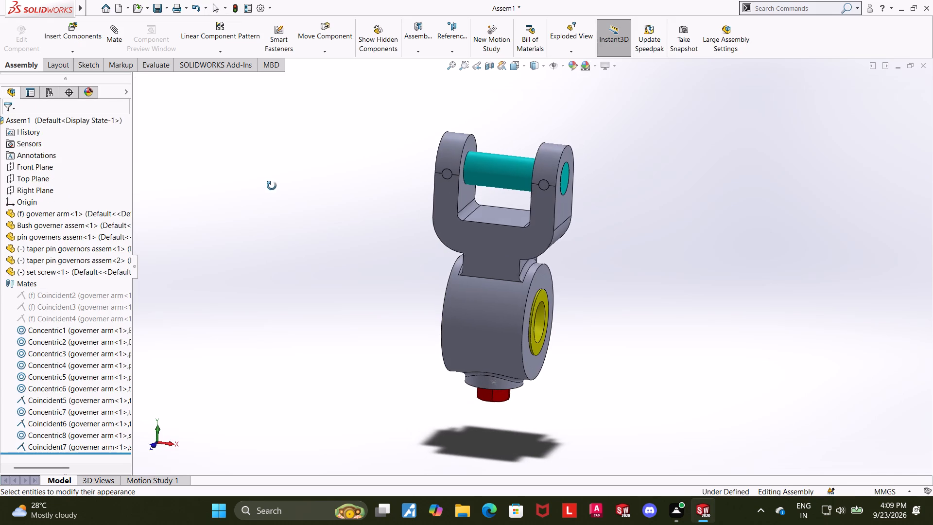
middle_click_drag(272, 186, 276, 172)
left_click(449, 170)
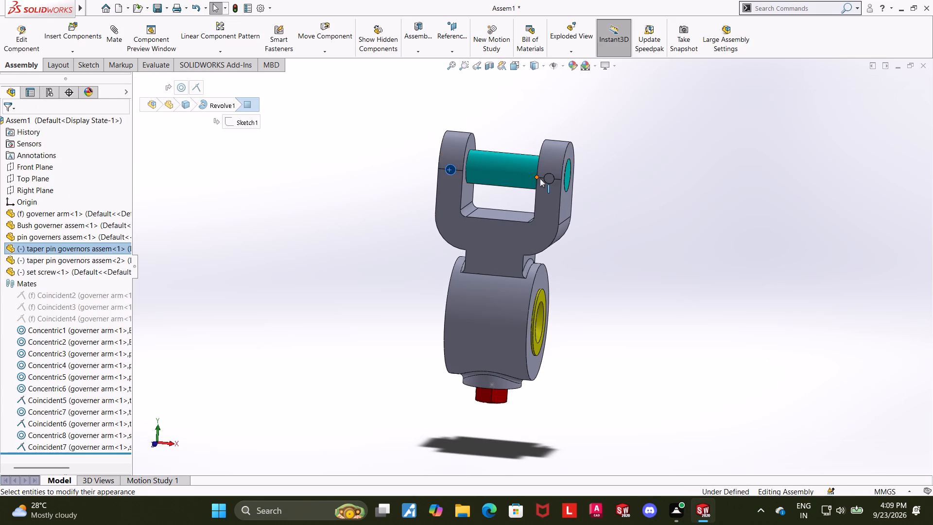
left_click(549, 180, "ctrl")
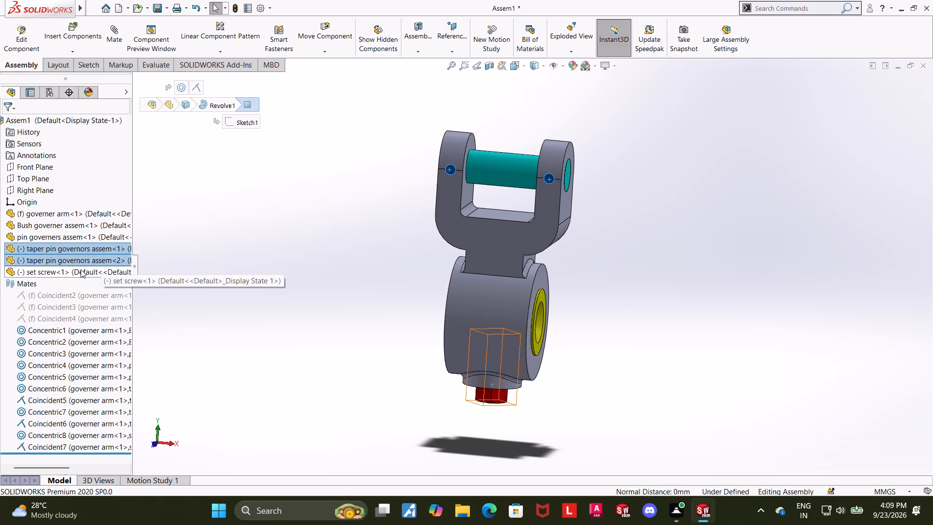
right_click(78, 256)
left_click(116, 204)
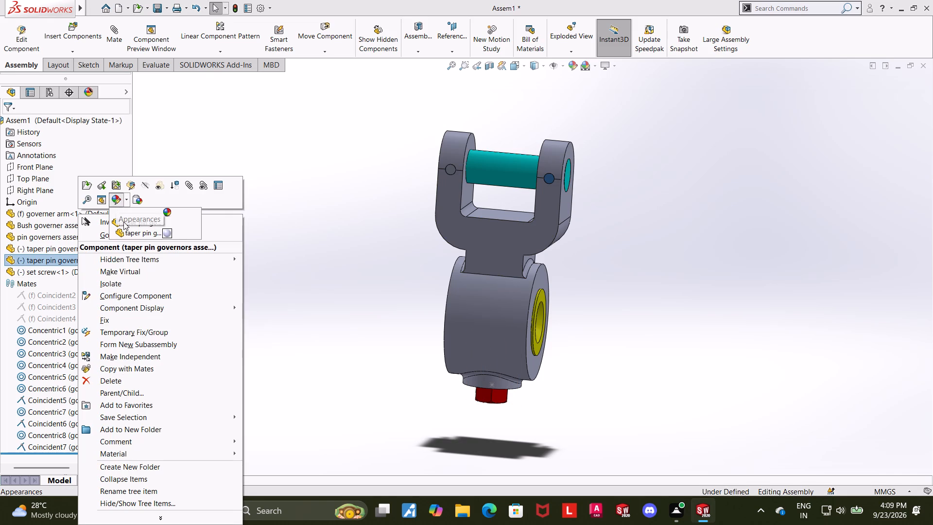
left_click(163, 231)
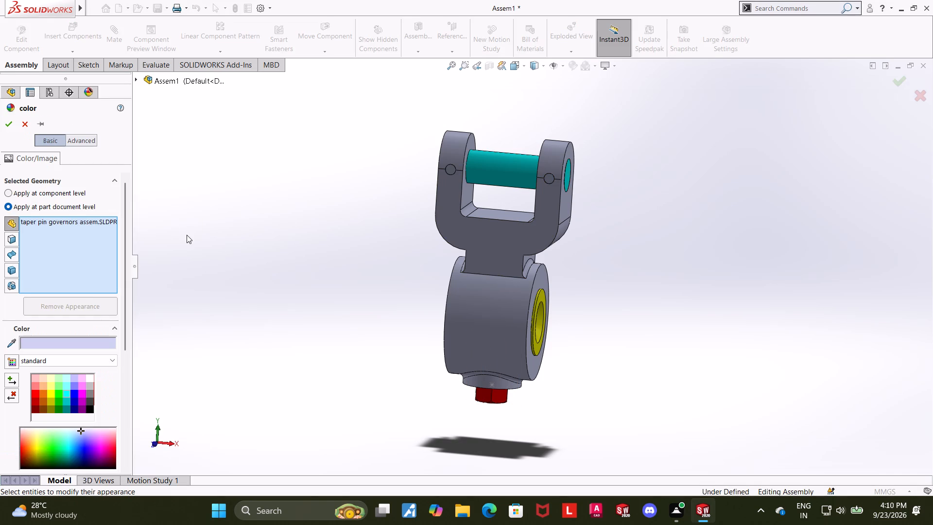
left_click(57, 391)
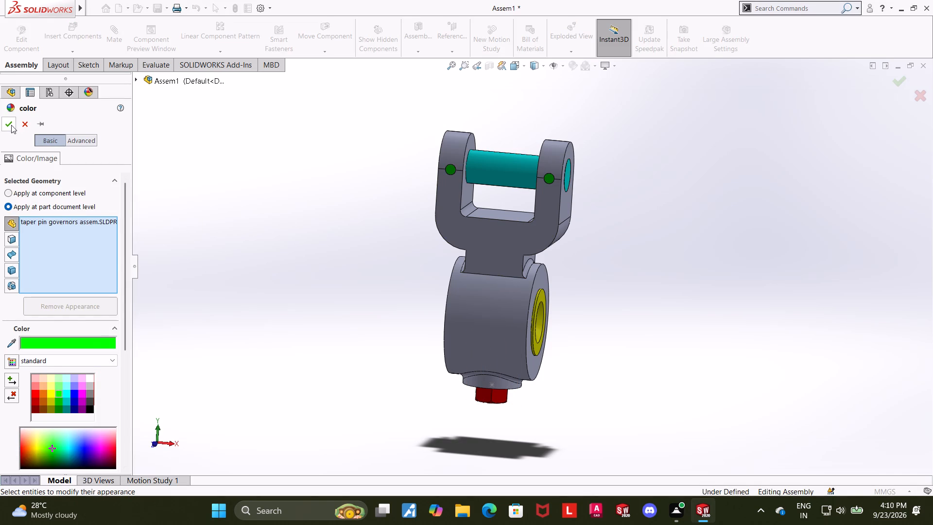
left_click(11, 125)
left_click(298, 237)
Examine the coloured pin, taper pins, bush and set screw from both sides of the assembly, ending close up on the bush.
scroll(773, 264, "up", 3)
middle_click_drag(670, 198, 612, 228)
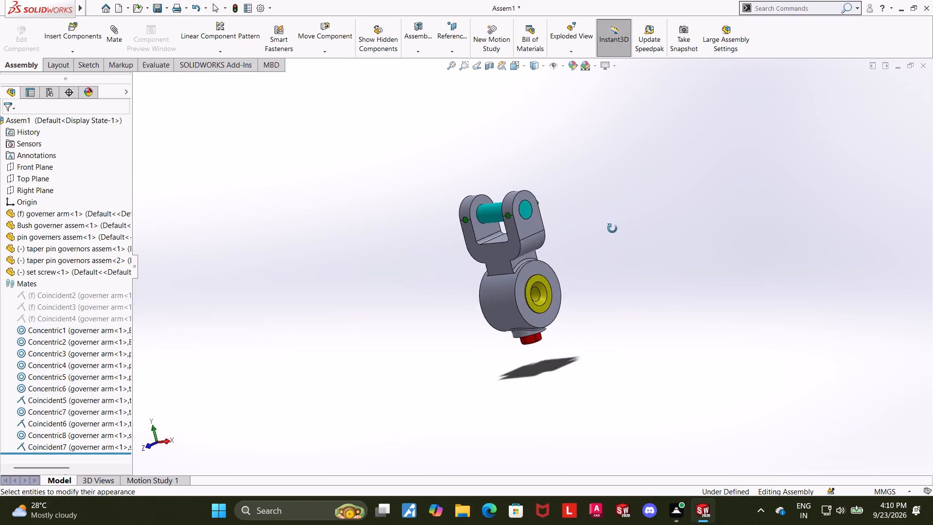
middle_click_drag(612, 228, 726, 215)
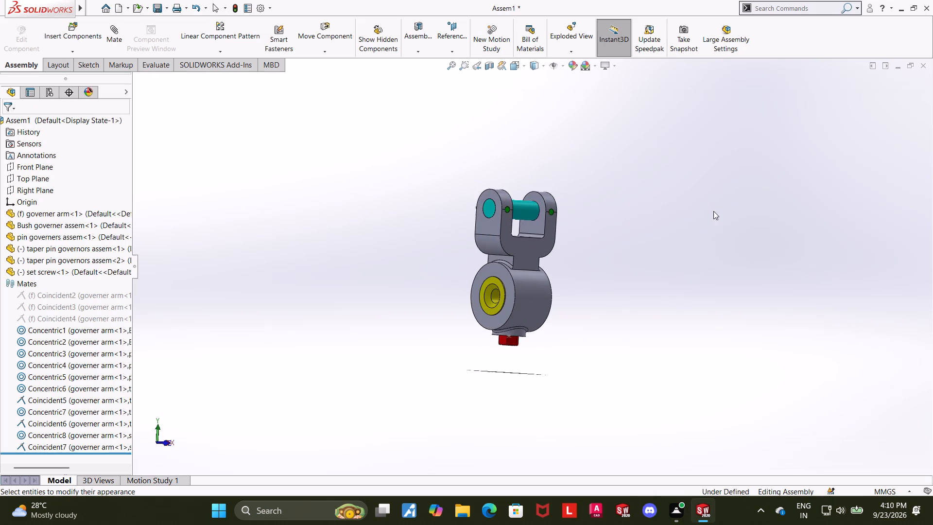
middle_click_drag(562, 235, 573, 253)
scroll(540, 184, "down", 2)
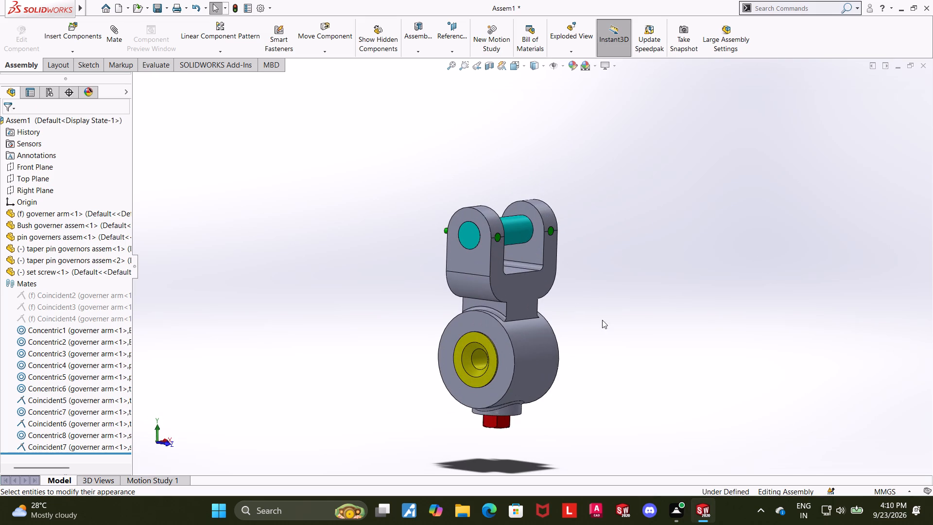
left_click(596, 294)
middle_click_drag(573, 375, 626, 403)
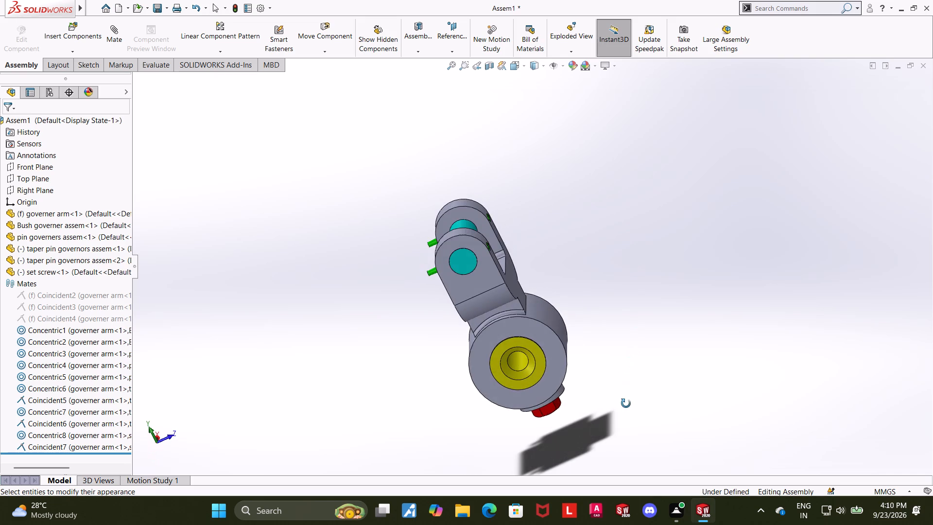
middle_click_drag(626, 403, 626, 401)
scroll(533, 362, "down", 6)
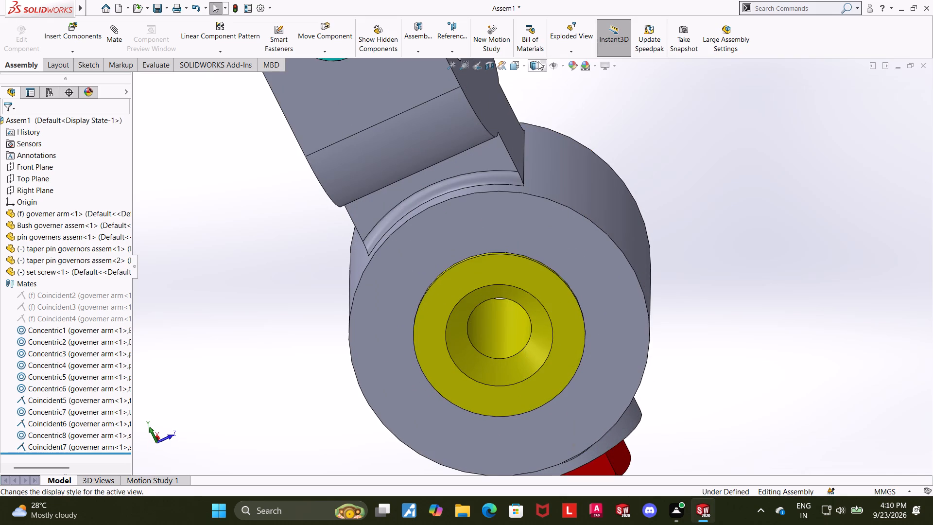
Inspect how the set screw sits in the boss hole from the Left view in wireframe display.
left_click(517, 64)
left_click(444, 333)
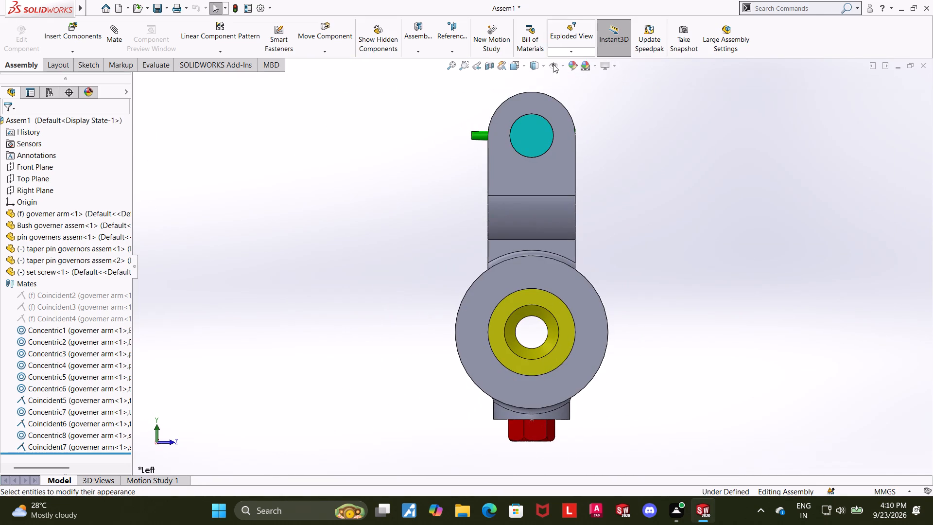
left_click(538, 70)
left_click(539, 134)
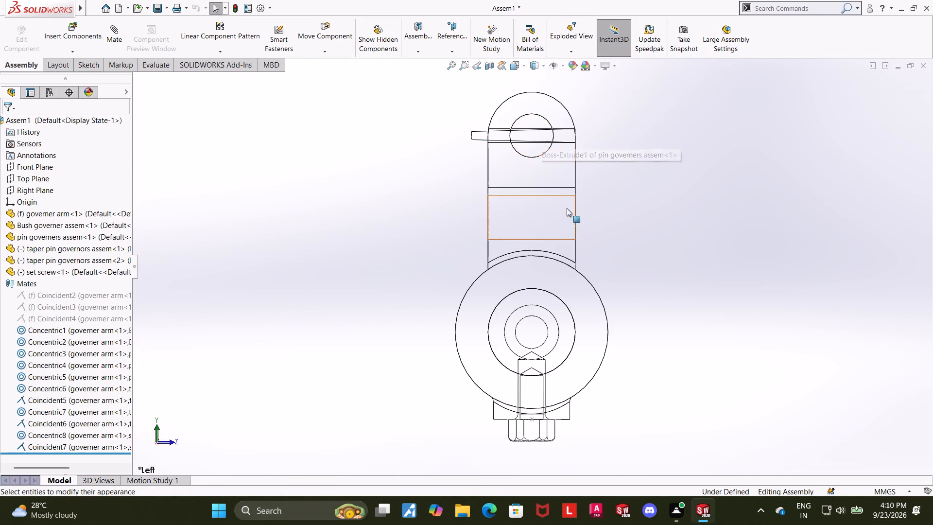
middle_click(601, 301)
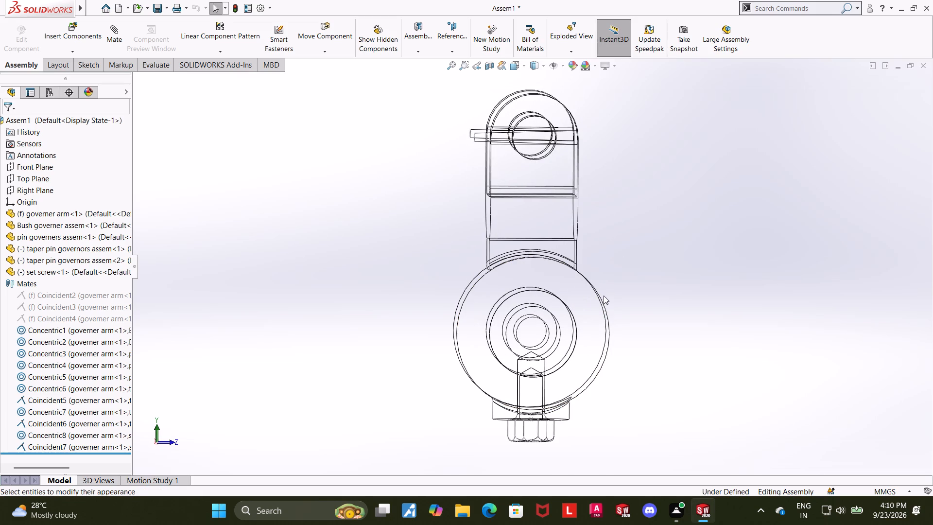
middle_click_drag(668, 317, 659, 320)
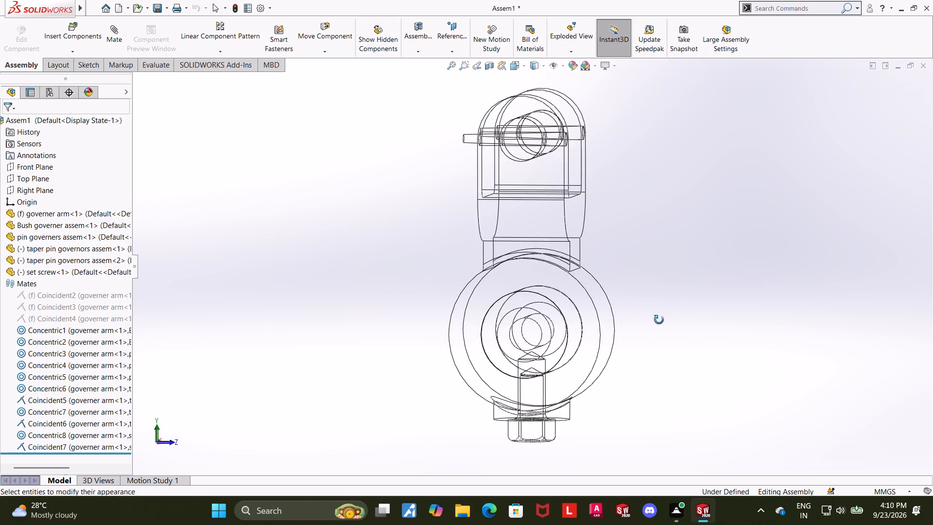
middle_click_drag(659, 320, 659, 320)
middle_click(660, 320)
middle_click(662, 321)
scroll(662, 321, "down", 1)
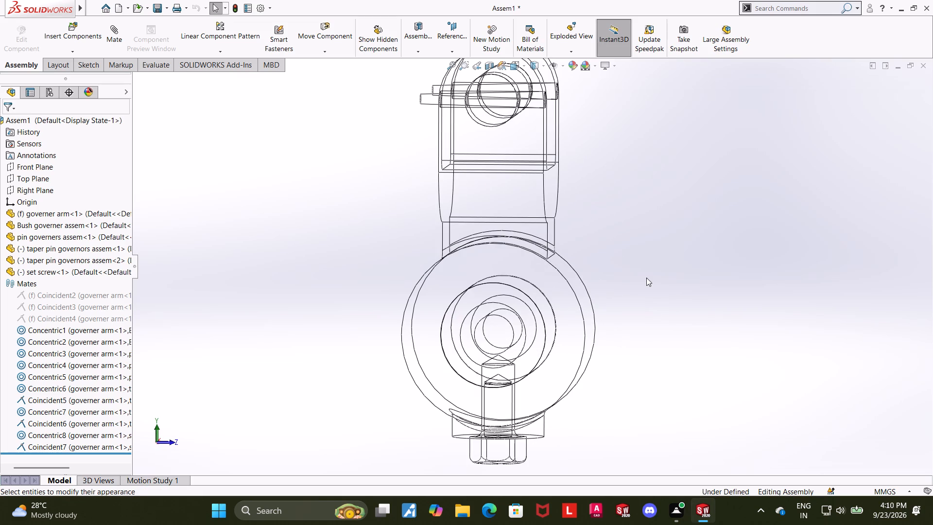
middle_click_drag(639, 276, 628, 280)
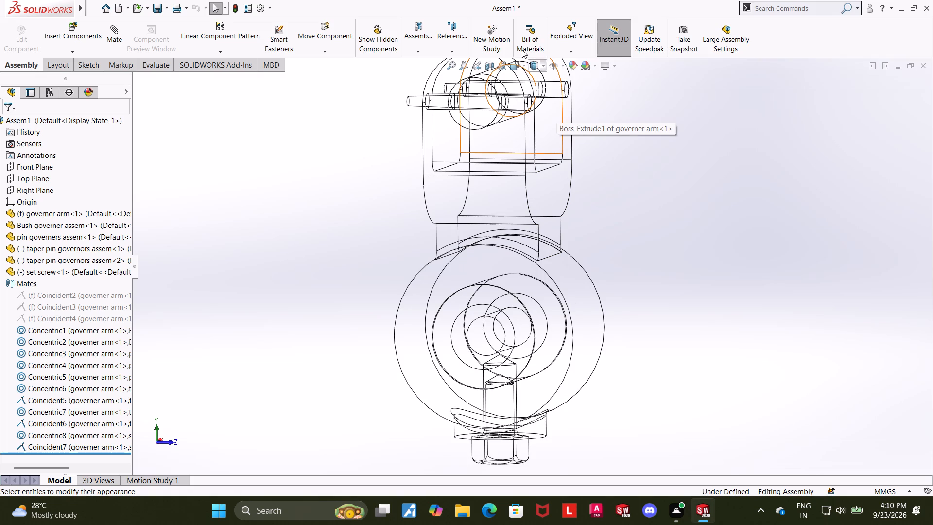
Return the display to shaded with edges and look over the assembled governor around the bush and set screw.
left_click(538, 63)
left_click(537, 84)
scroll(578, 154, "up", 4)
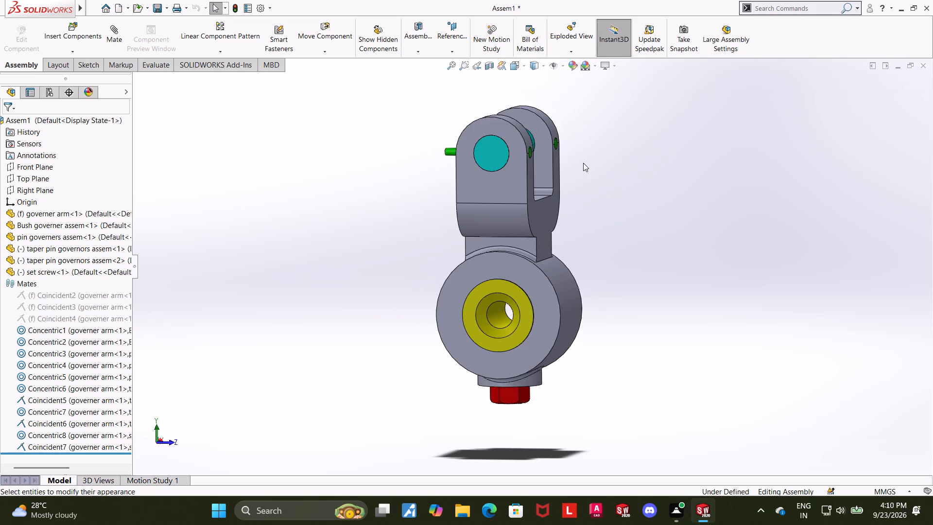
middle_click(573, 213)
scroll(572, 212, "down", 2)
scroll(494, 392, "down", 1)
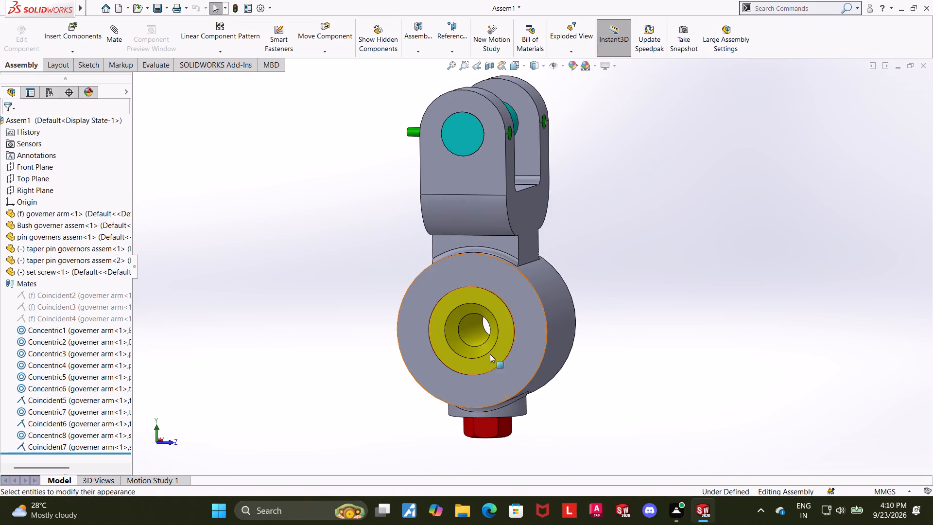
scroll(509, 191, "up", 2)
scroll(506, 211, "down", 1)
left_click(652, 207)
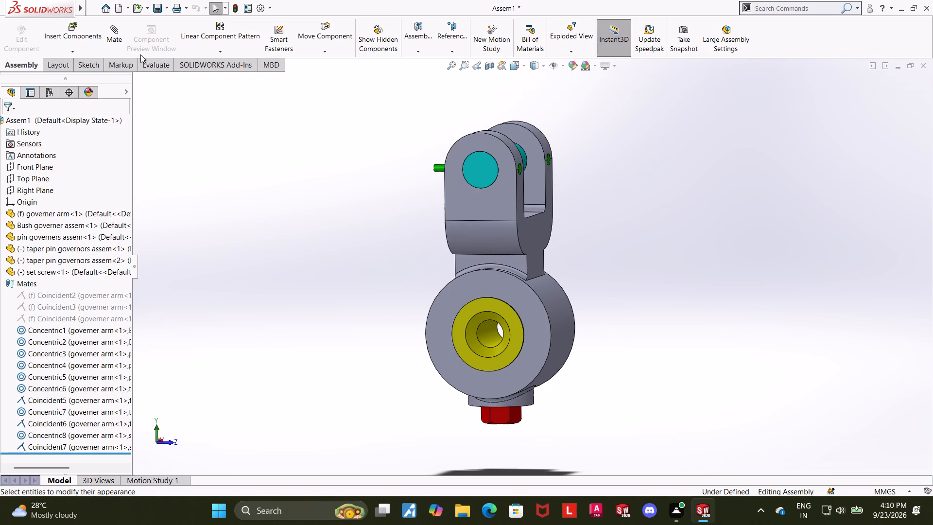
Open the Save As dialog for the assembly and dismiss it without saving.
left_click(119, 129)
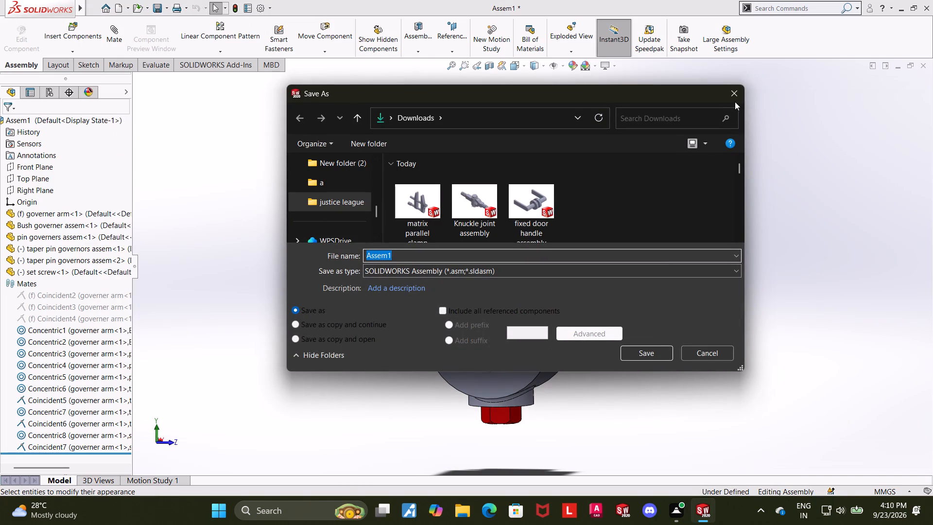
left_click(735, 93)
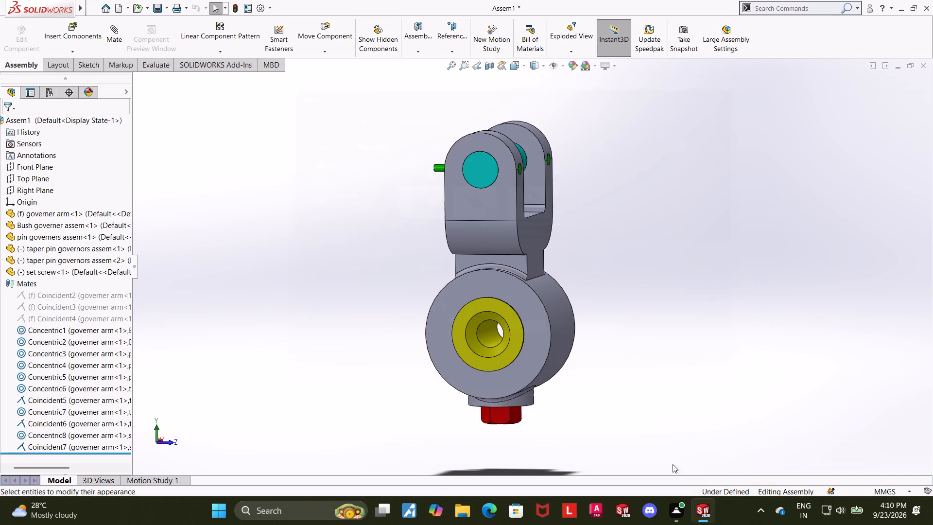
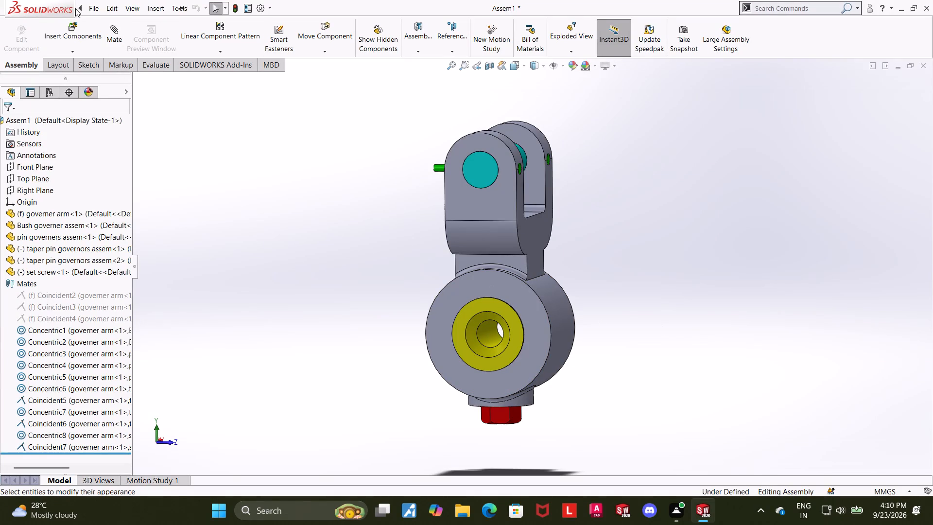
Save the assembly as "Governor arm assembly" in the Downloads folder, together with all its modified components.
left_click(122, 130)
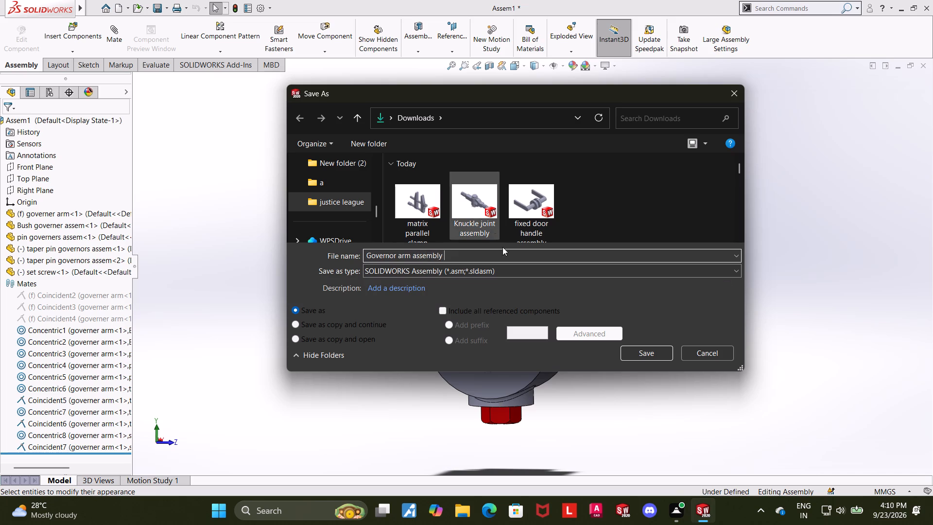
left_click(654, 352)
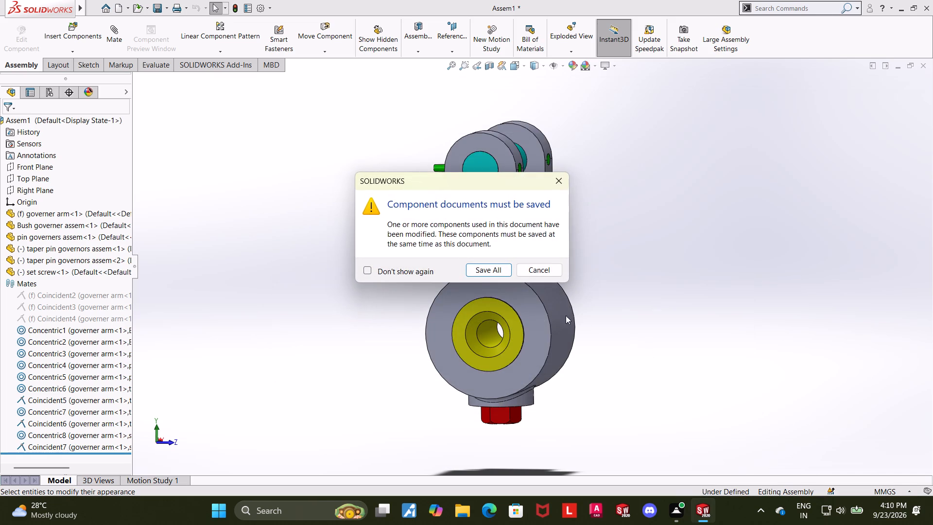
left_click(479, 272)
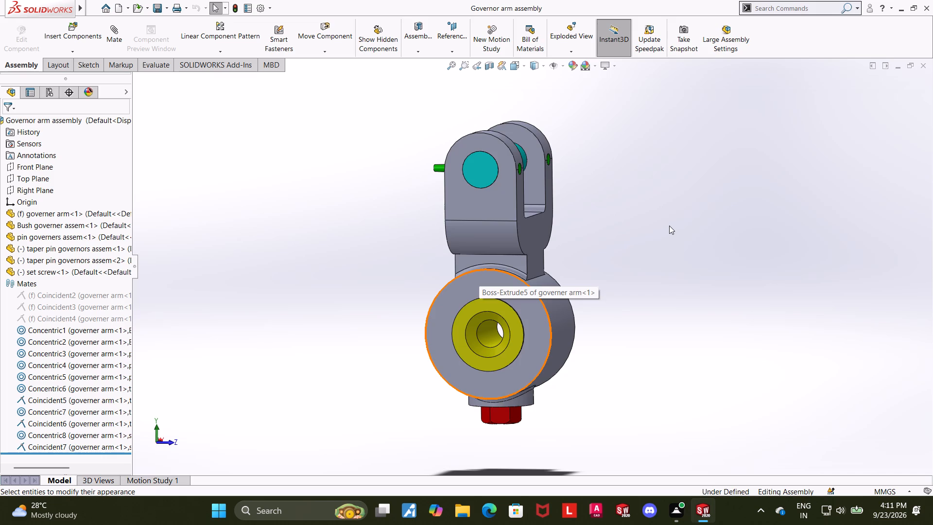
Set the Governor arm assembly to isometric view and export it as a PDF under the same name.
key("ctrl+7")
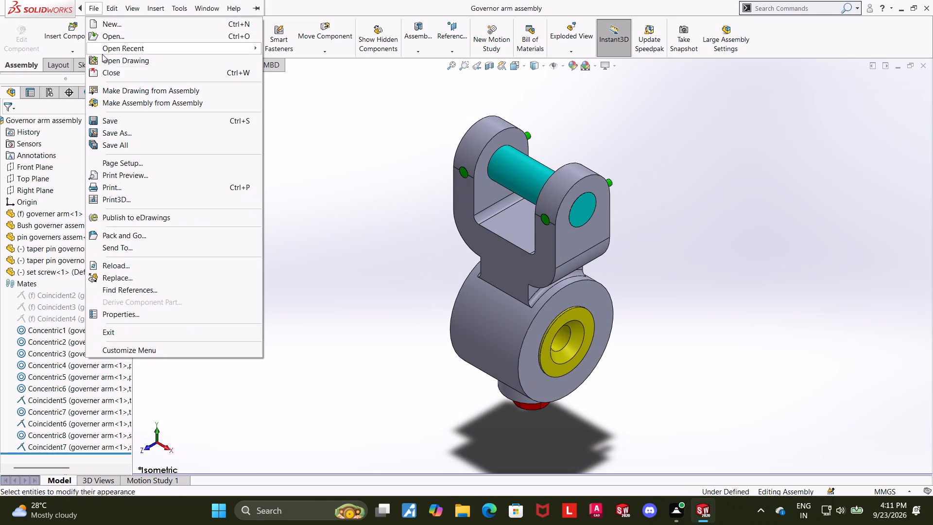
left_click(113, 130)
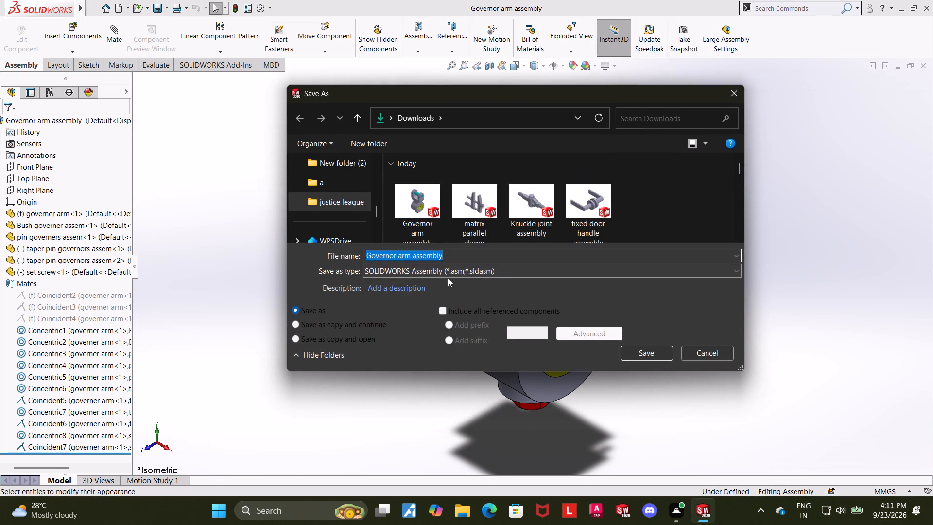
left_click(449, 271)
left_click(499, 93)
left_click(652, 371)
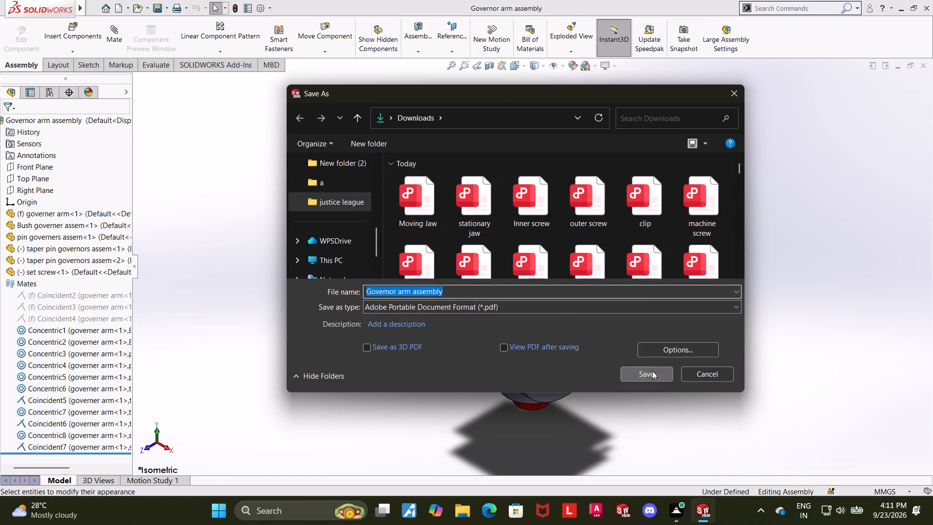
Switch to the set screw part, set it to isometric view and save a copy of it as a PDF.
left_click(733, 451)
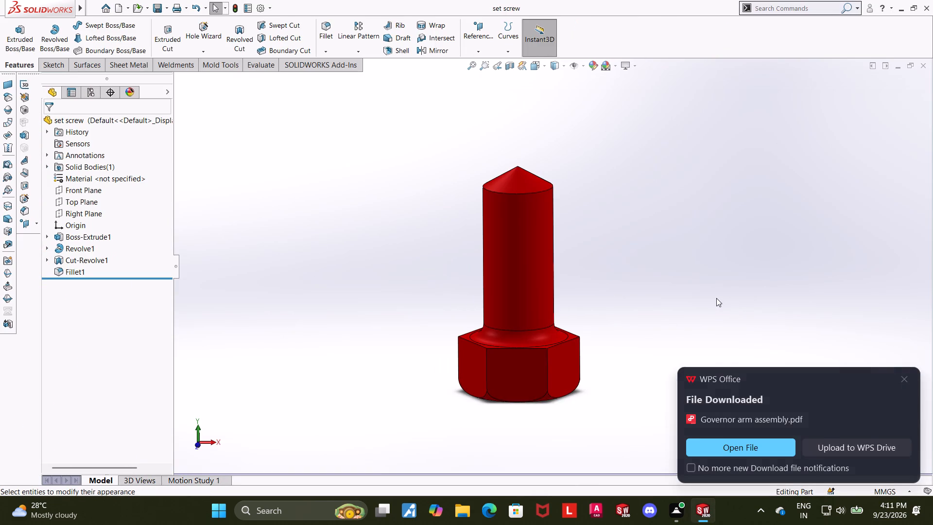
key("ctrl+7")
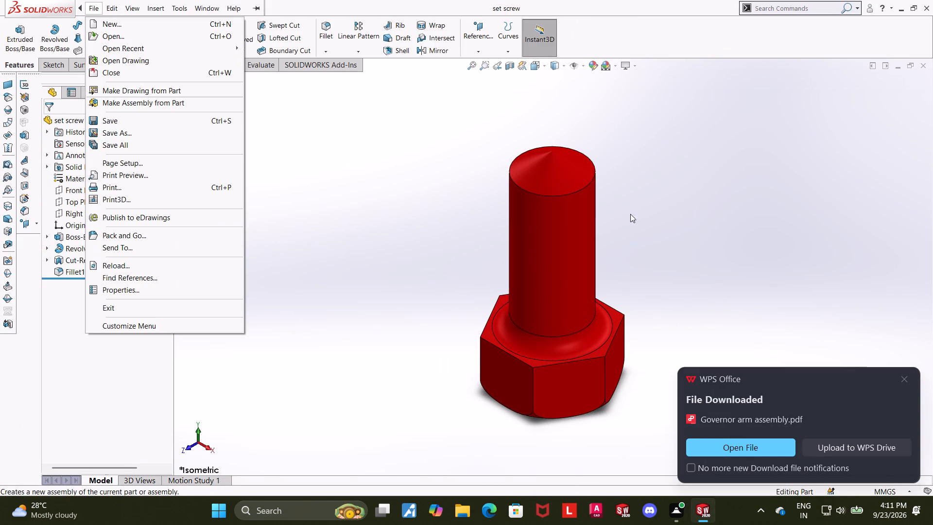
left_click(126, 132)
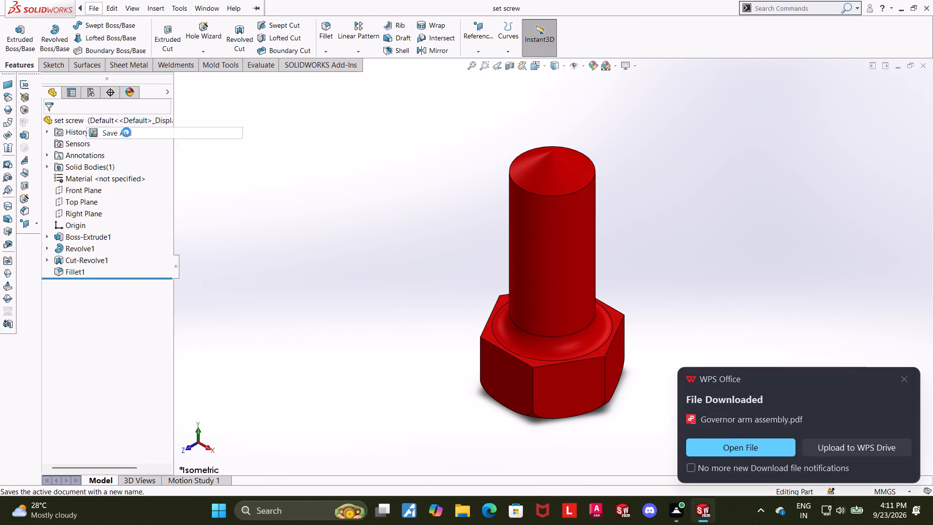
left_click(436, 240)
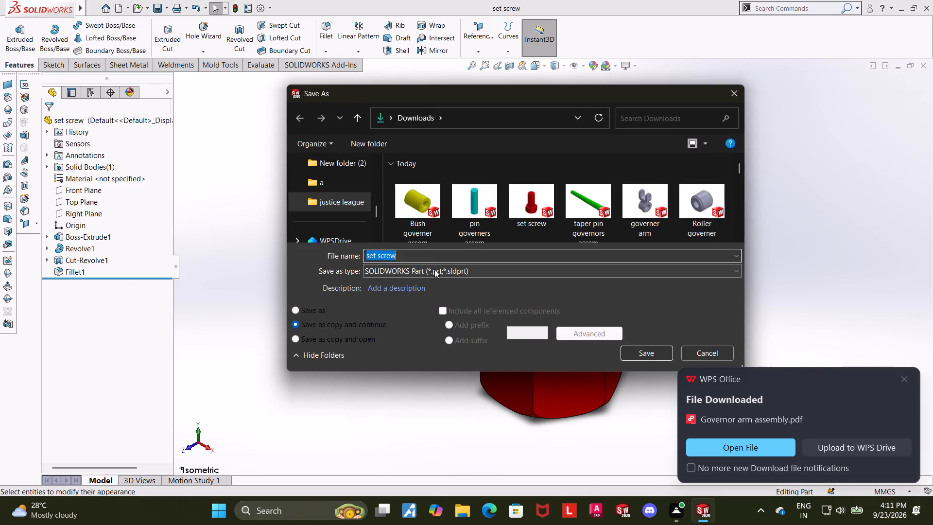
left_click(434, 269)
left_click(480, 79)
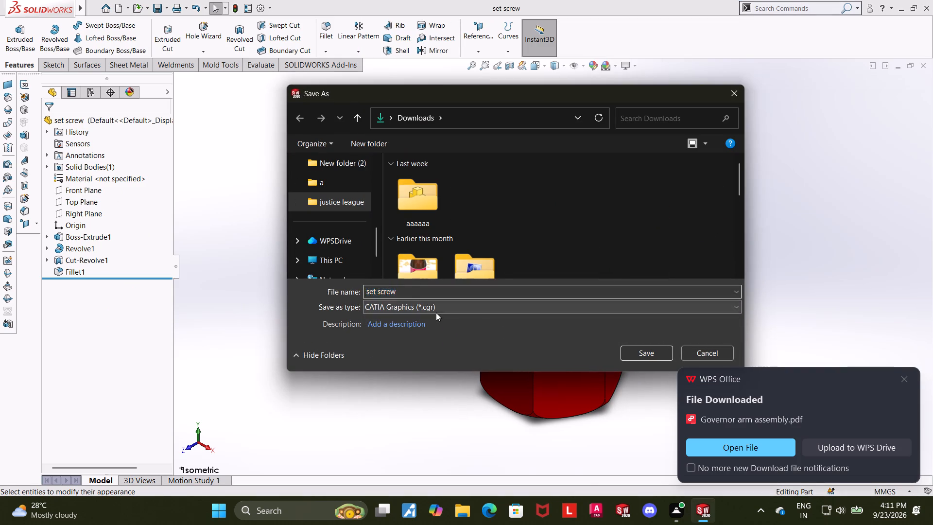
left_click(436, 313)
left_click(497, 63)
left_click(637, 373)
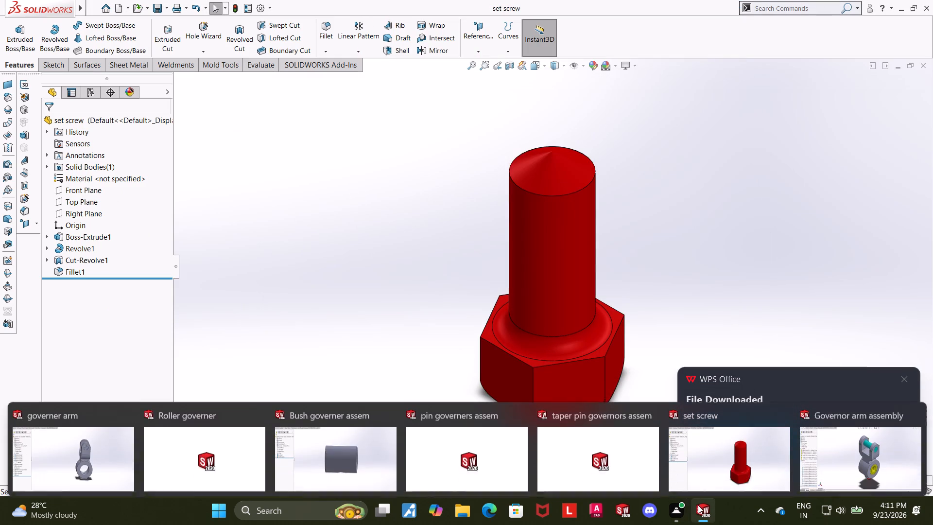
Switch to the taper pin governors assem part, set it to isometric view and save a copy as a PDF.
left_click(603, 458)
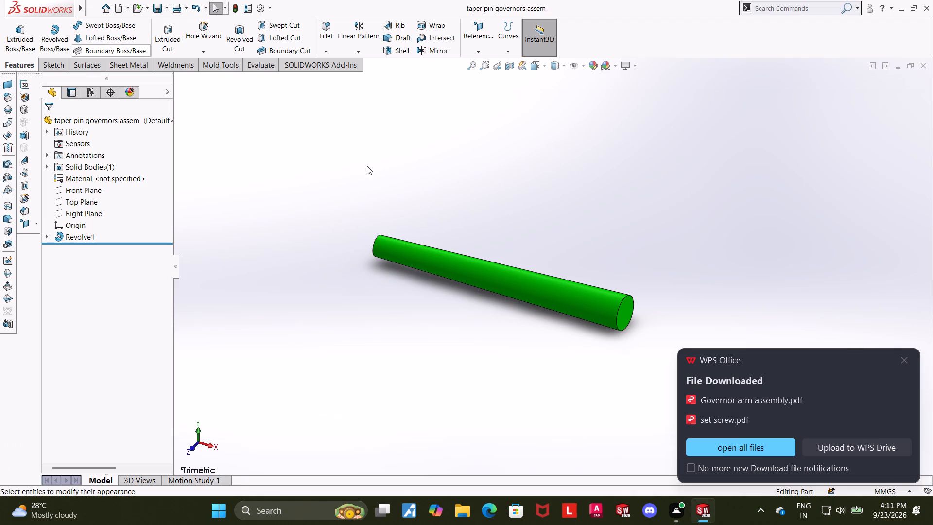
key("ctrl+7")
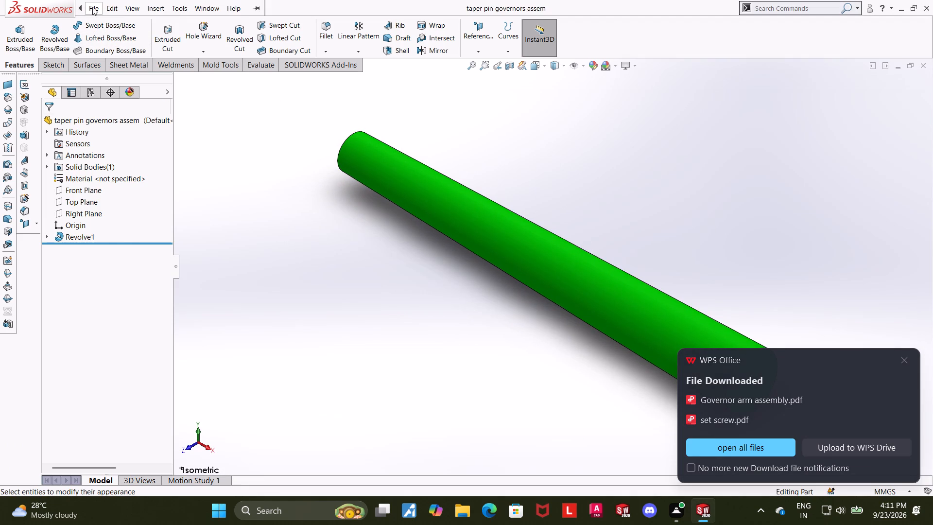
left_click(115, 128)
left_click(397, 254)
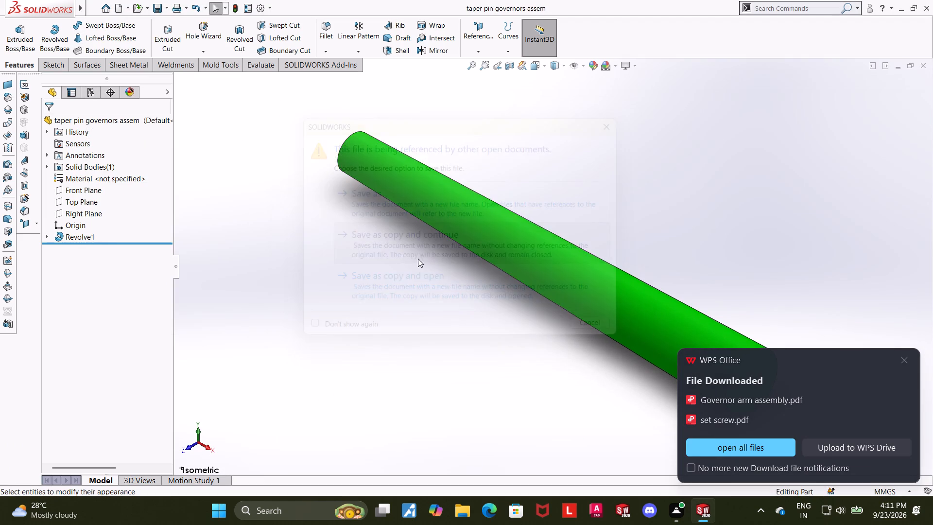
left_click(463, 271)
left_click(493, 73)
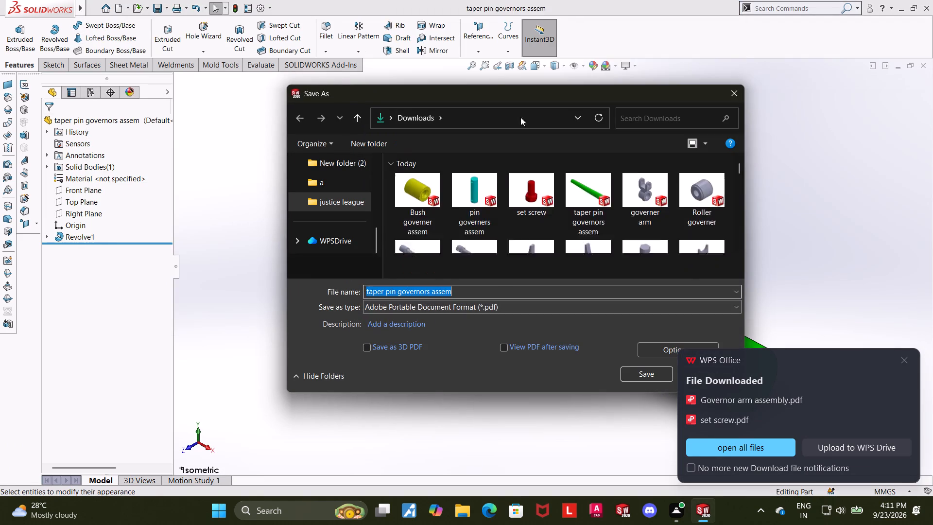
left_click(627, 378)
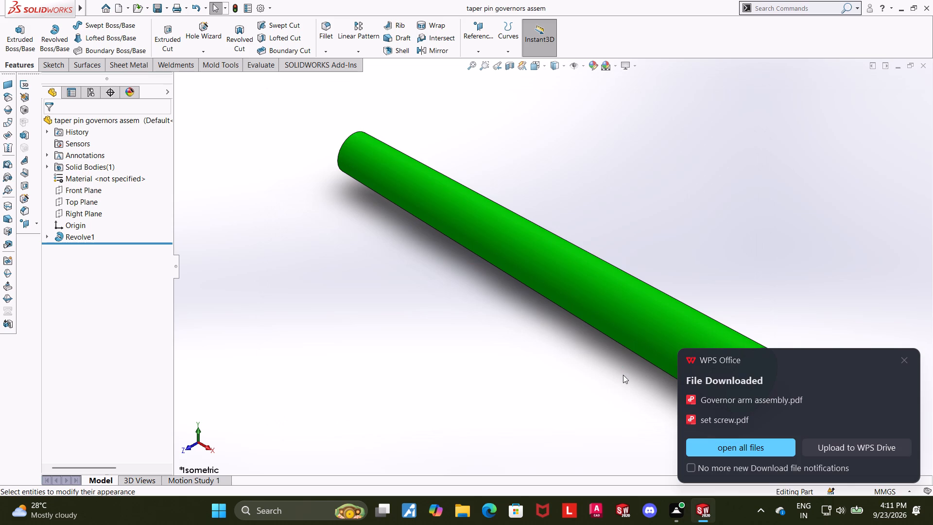
Switch to the pin governers assem part, set it to isometric view and save a copy as a PDF.
left_click(480, 452)
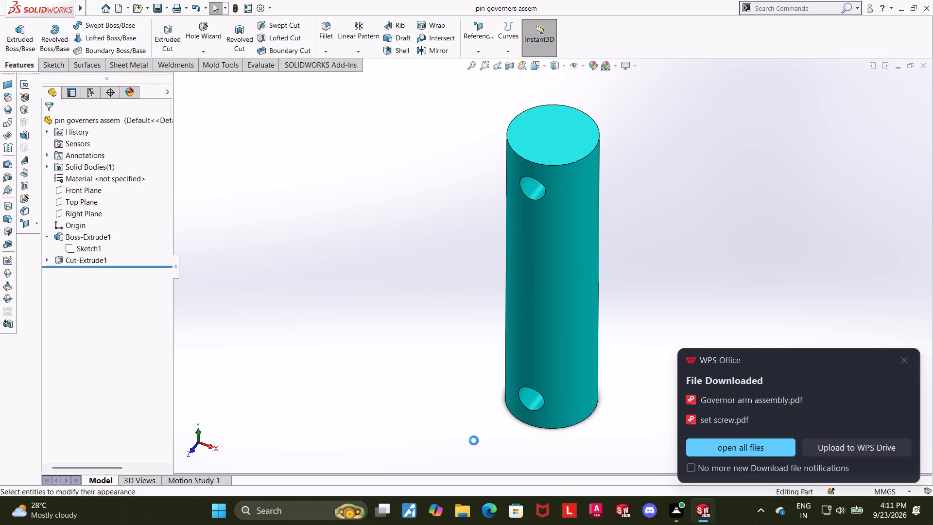
key("ctrl+7")
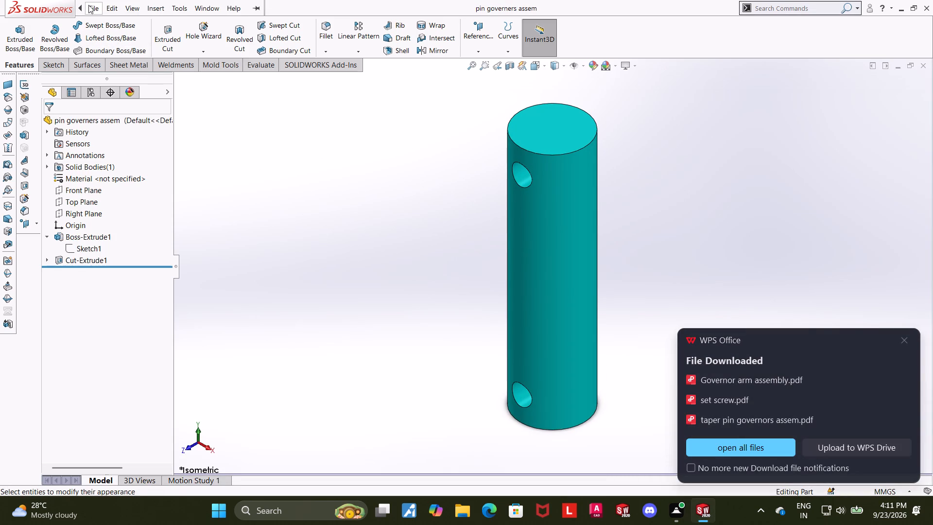
left_click(125, 134)
left_click(404, 236)
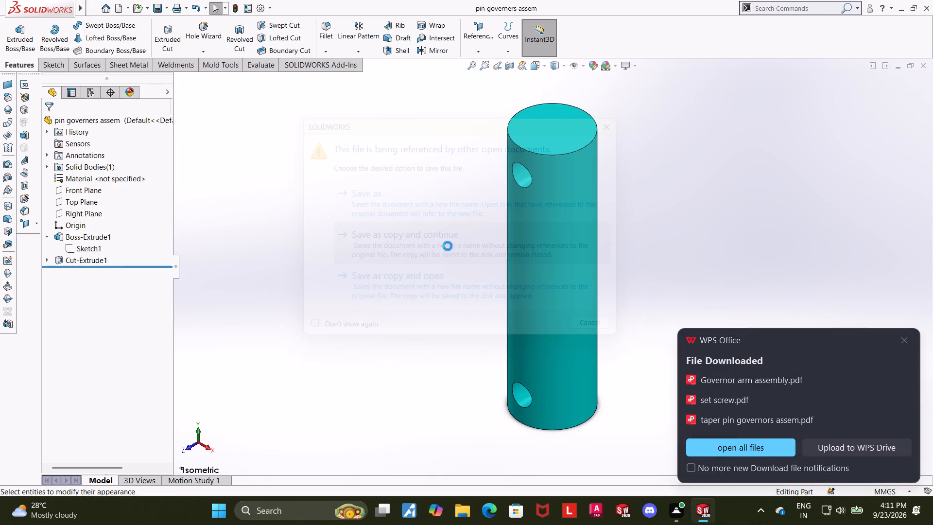
left_click(451, 272)
left_click(489, 73)
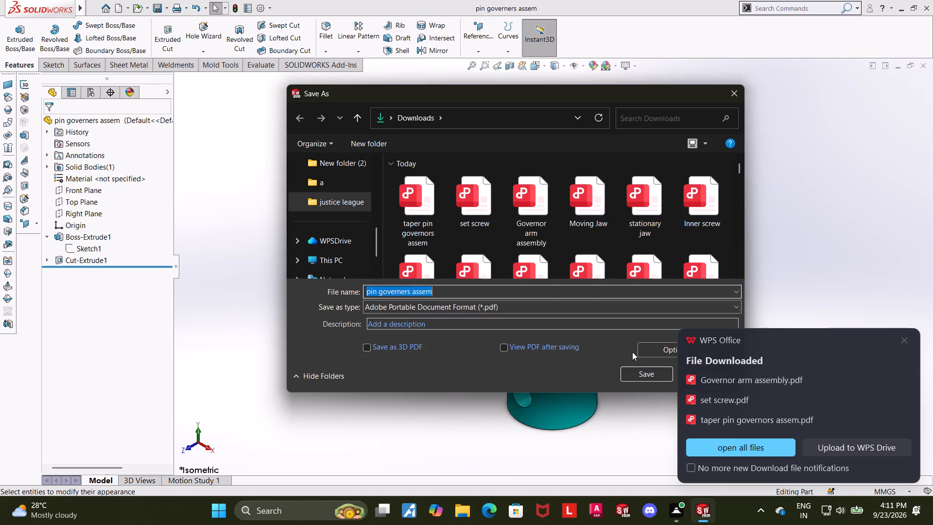
left_click(646, 368)
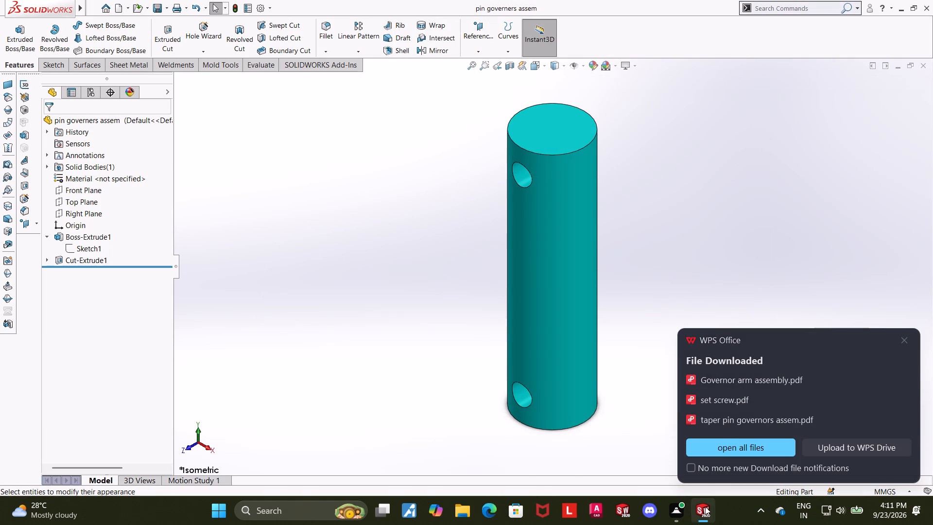
Switch to the Bush governer assem part, set it to isometric view and save a copy as a PDF.
left_click(339, 453)
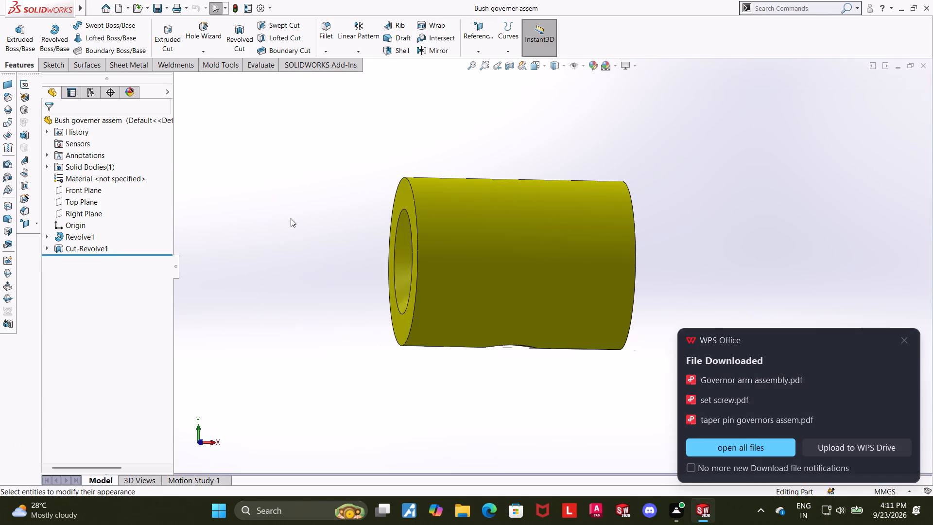
key("ctrl+7")
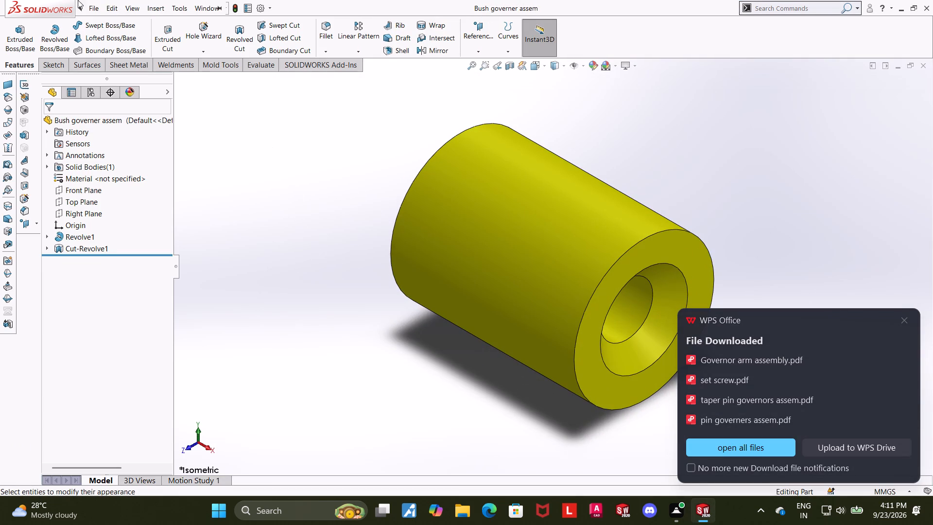
left_click(112, 132)
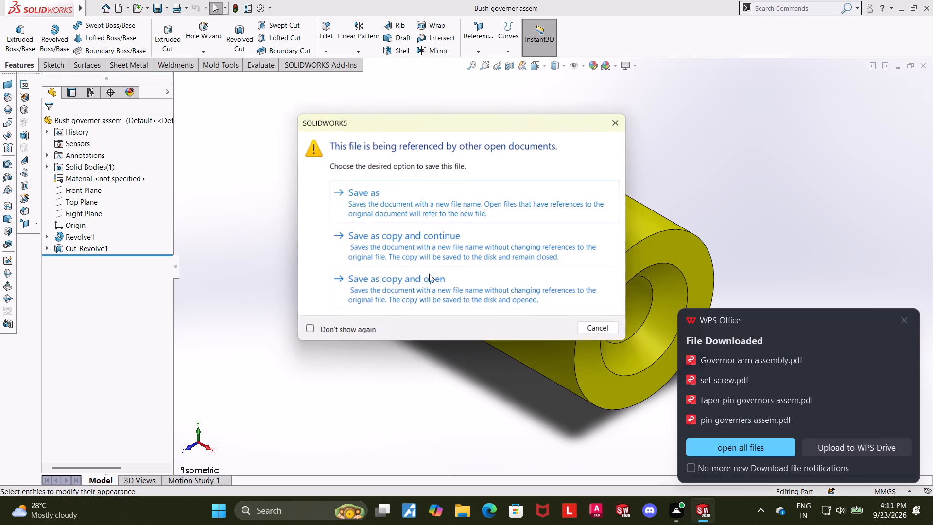
left_click(417, 251)
left_click(468, 270)
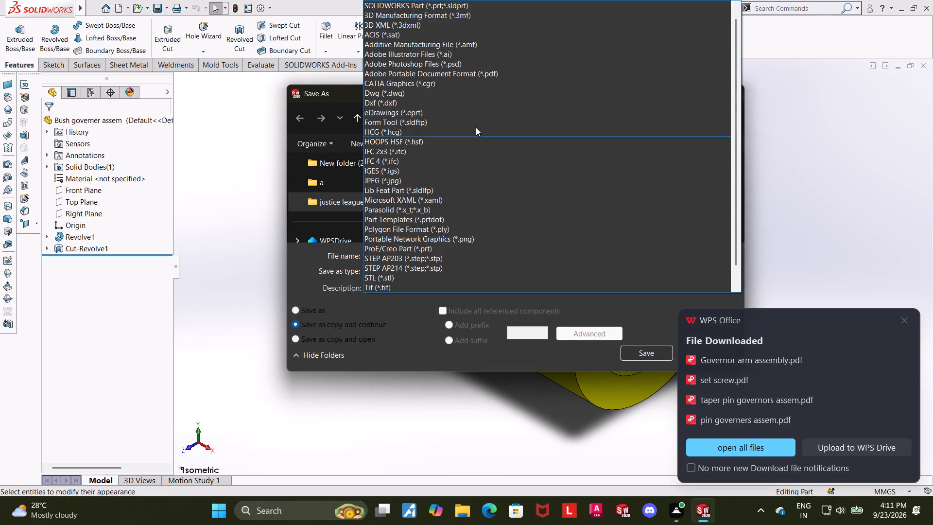
left_click(486, 69)
left_click(639, 379)
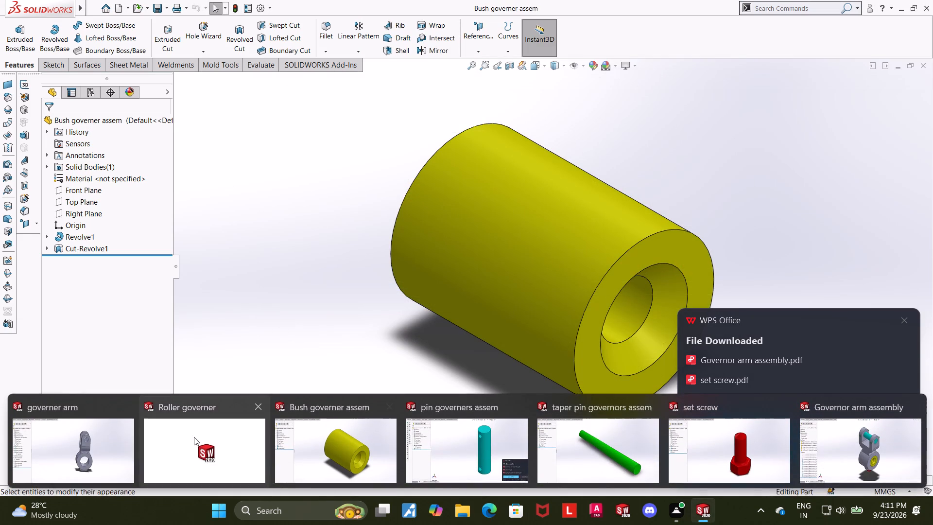
Bring up the Roller governer part and show it in isometric view.
left_click(180, 447)
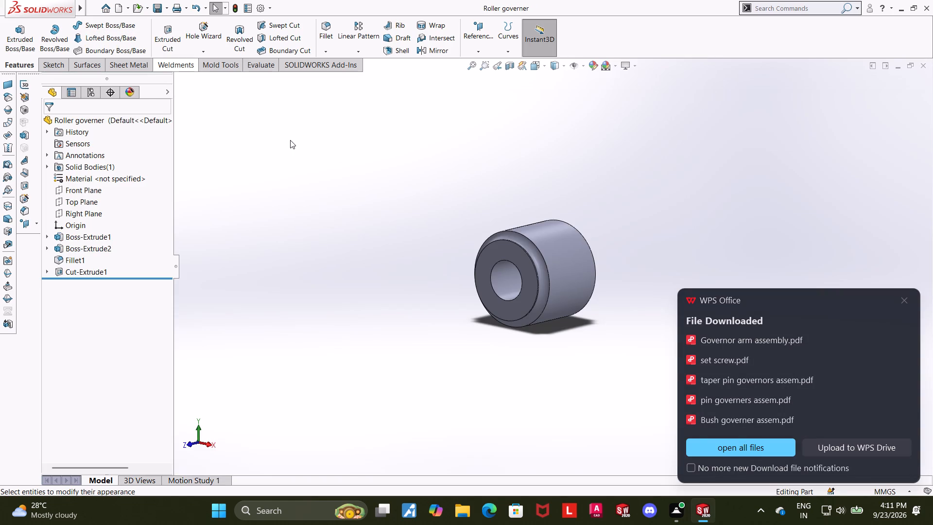
key("ctrl+7")
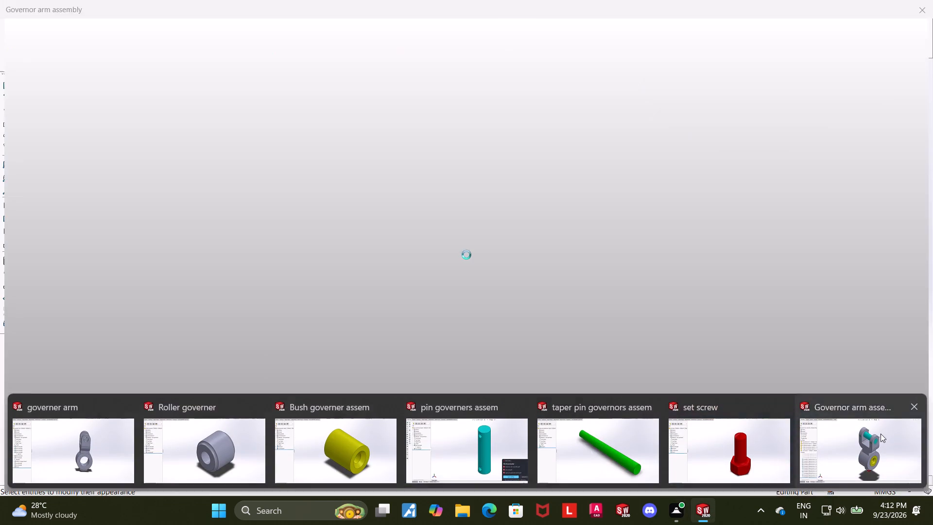
Switch back to the Governor arm assembly and insert the Roller governer part in free space beside the fork.
left_click(881, 434)
left_click(84, 33)
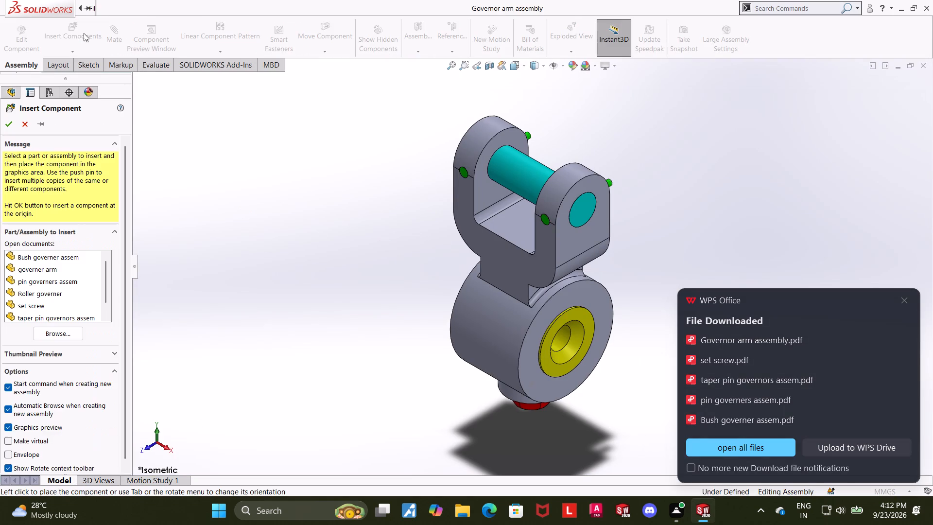
left_click(40, 293)
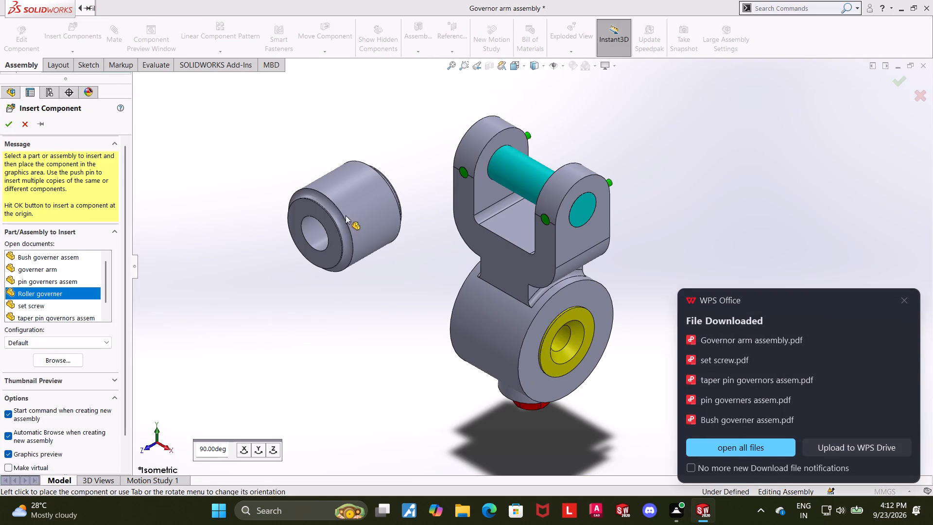
left_click(346, 215)
Add a concentric mate between the roller's bore and the cylindrical face of the fork pin.
left_click(317, 236)
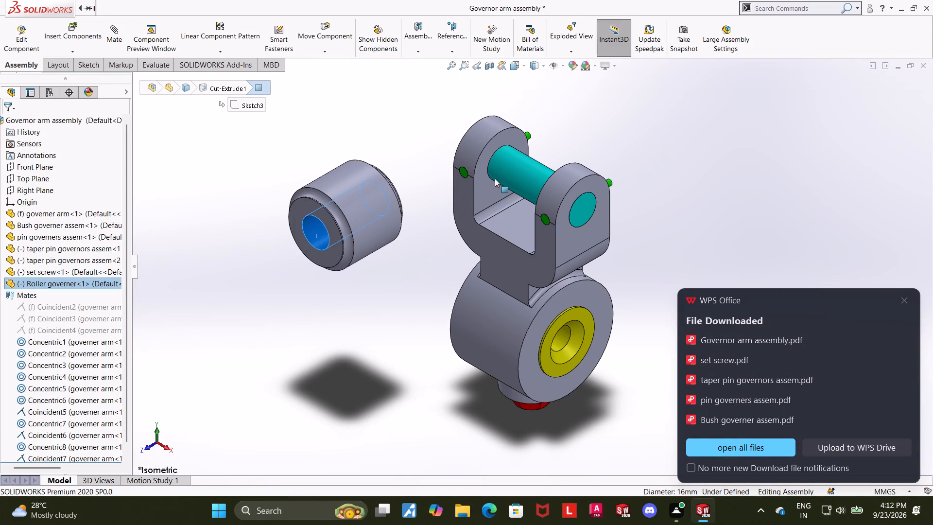
left_click(512, 170, "ctrl")
left_click(118, 32)
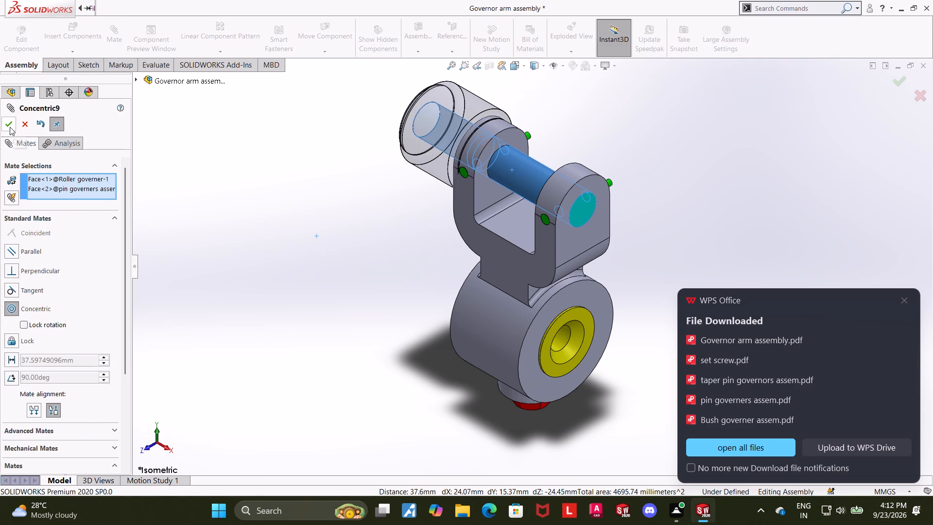
left_click(10, 127)
Slide the roller along the pin into the gap between the two fork arms.
left_click_drag(421, 122, 513, 152)
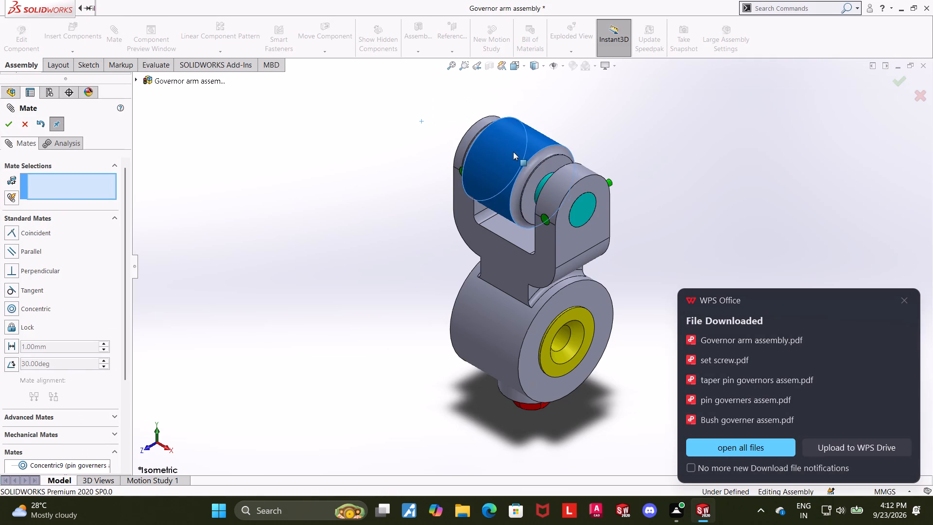
left_click_drag(513, 152, 500, 133)
middle_click_drag(735, 150, 762, 185)
scroll(718, 165, "down", 4)
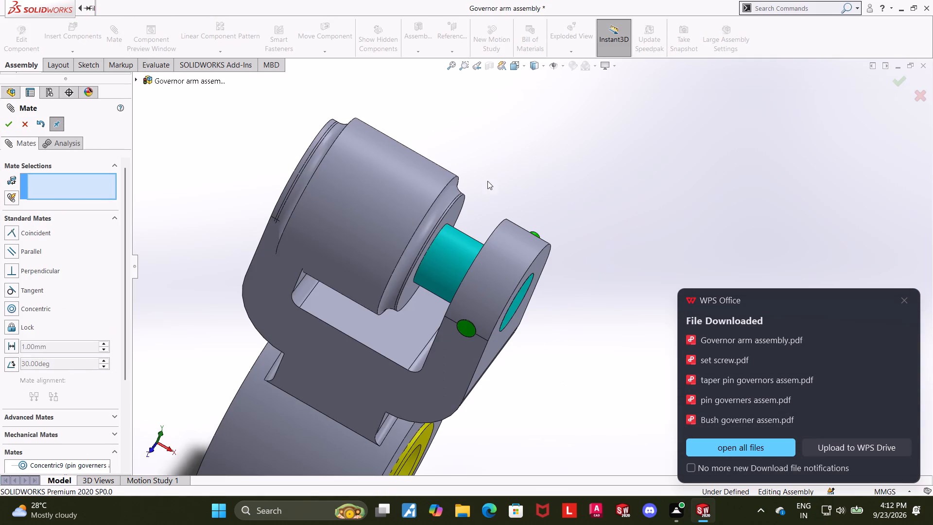
Add a coincident mate between the roller's end face and the inner face of the adjacent fork arm.
left_click(388, 230)
middle_click_drag(564, 203, 595, 241)
left_click(454, 262, "ctrl")
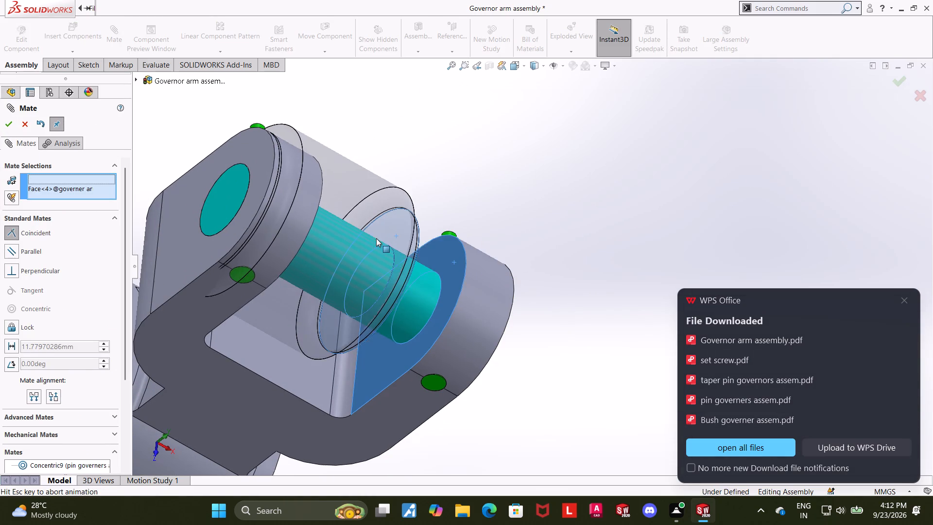
left_click(12, 122)
middle_click_drag(611, 180, 622, 74)
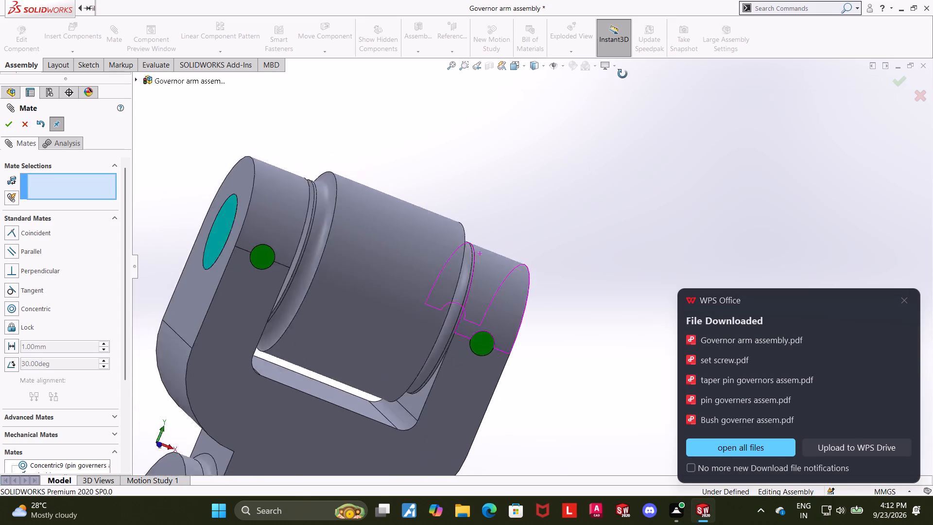
middle_click_drag(622, 74, 641, 82)
middle_click_drag(628, 87, 572, 110)
middle_click_drag(600, 175, 654, 186)
middle_click_drag(622, 208, 587, 191)
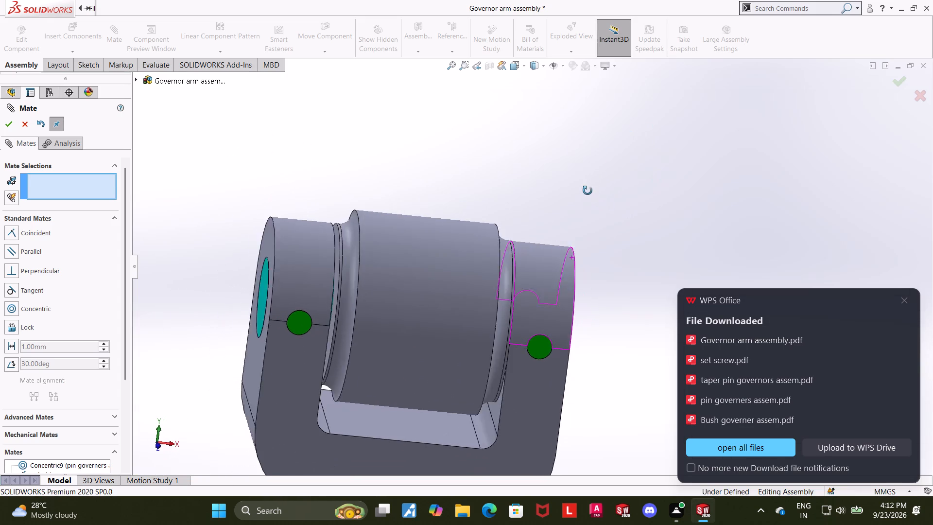
middle_click_drag(587, 191, 585, 188)
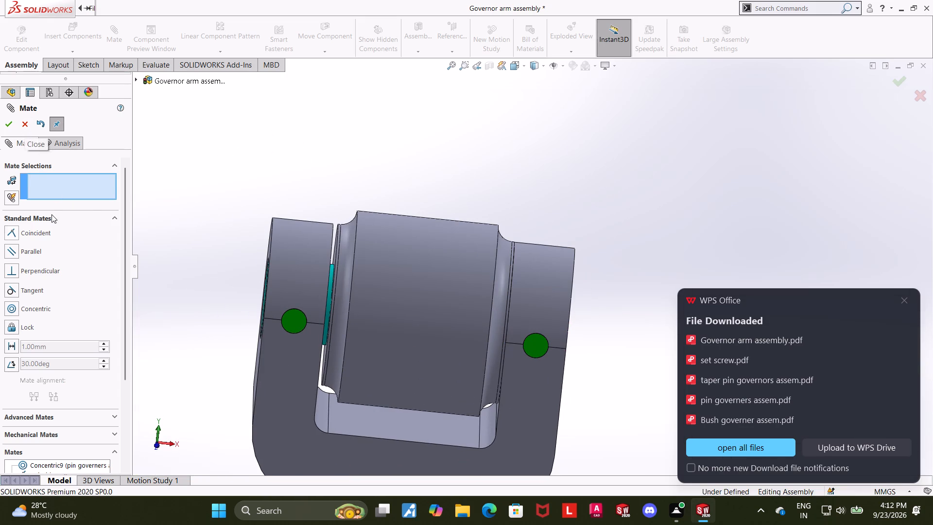
left_click(24, 127)
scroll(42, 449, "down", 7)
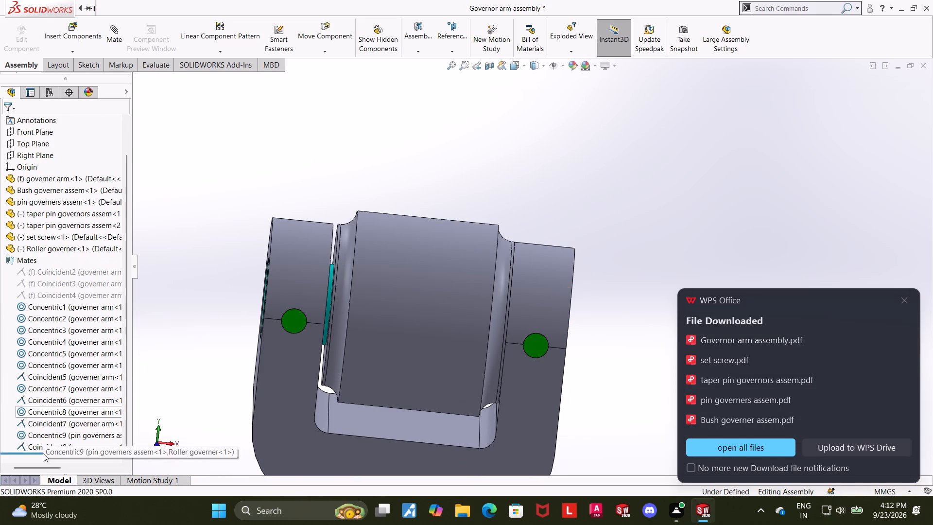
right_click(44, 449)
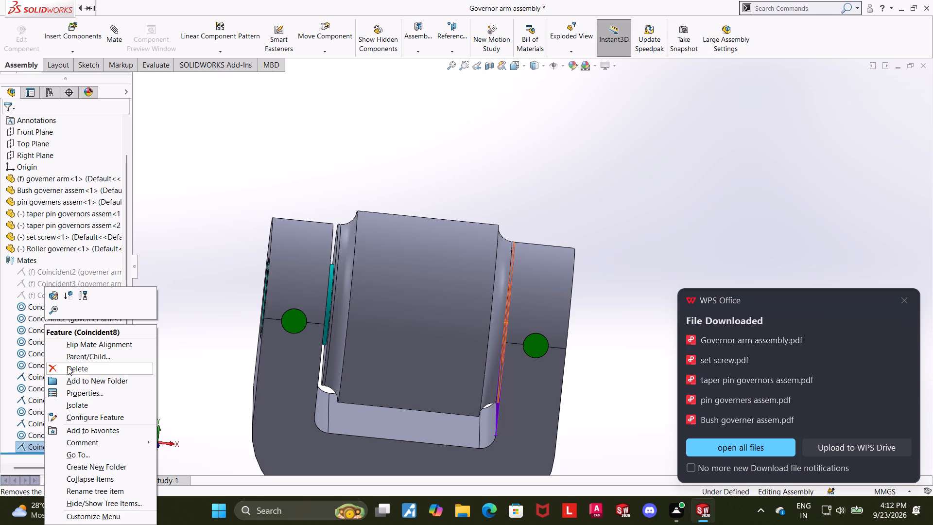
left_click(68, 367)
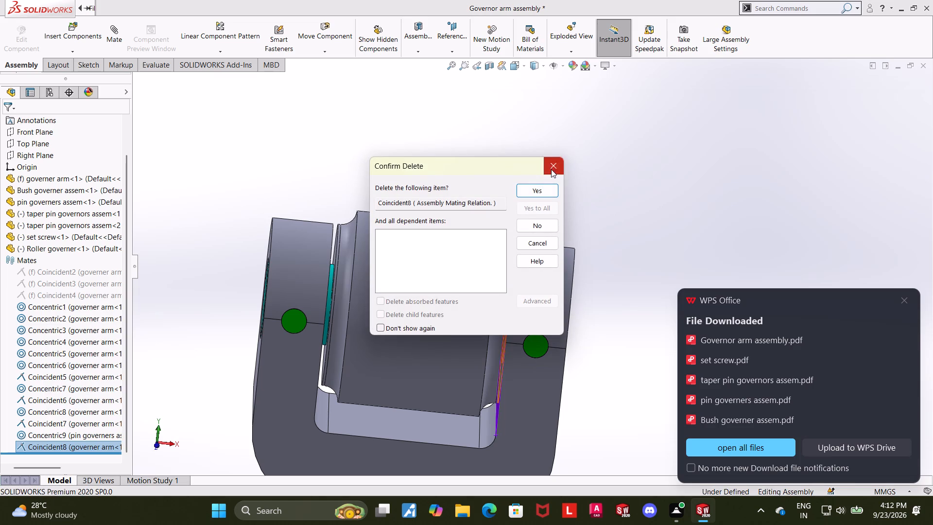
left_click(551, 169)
Edit the roller-to-fork coincident mate and convert it into a 1 mm distance mate.
right_click(70, 445)
left_click(81, 299)
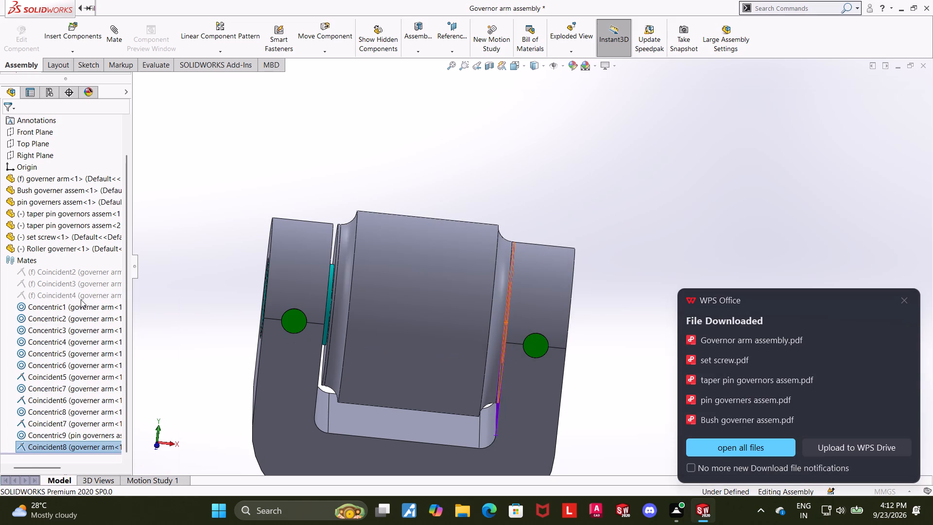
left_click(15, 345)
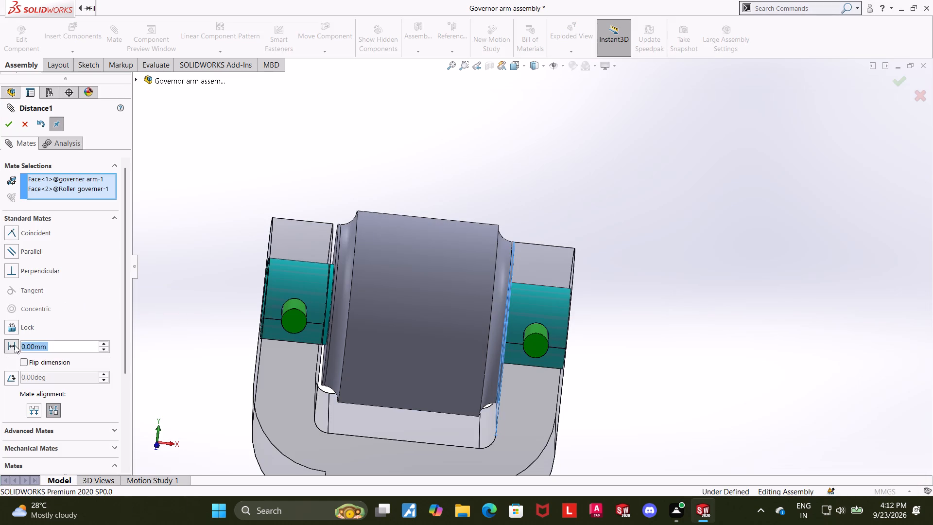
key("1")
key("Return")
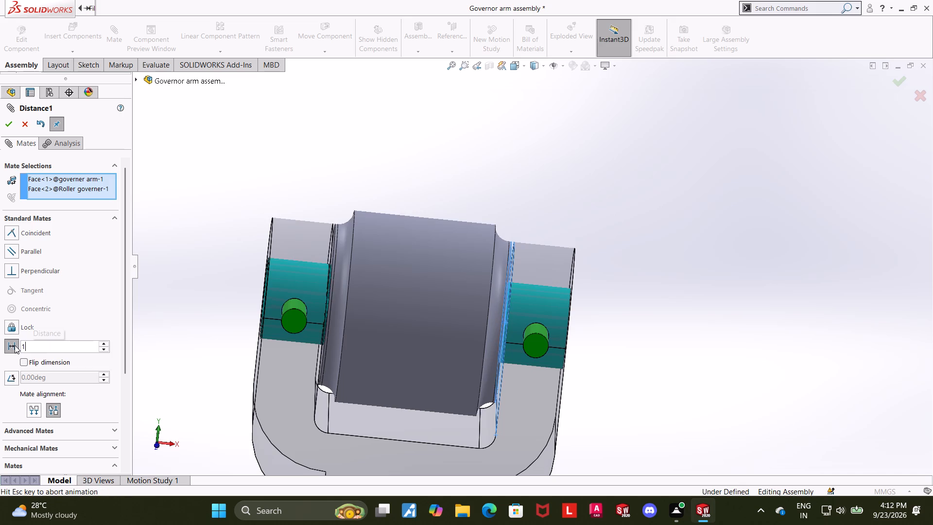
In front view, set the distance between the roller and fork arm faces to 0.5 mm and finish mating.
middle_click_drag(770, 239, 787, 186)
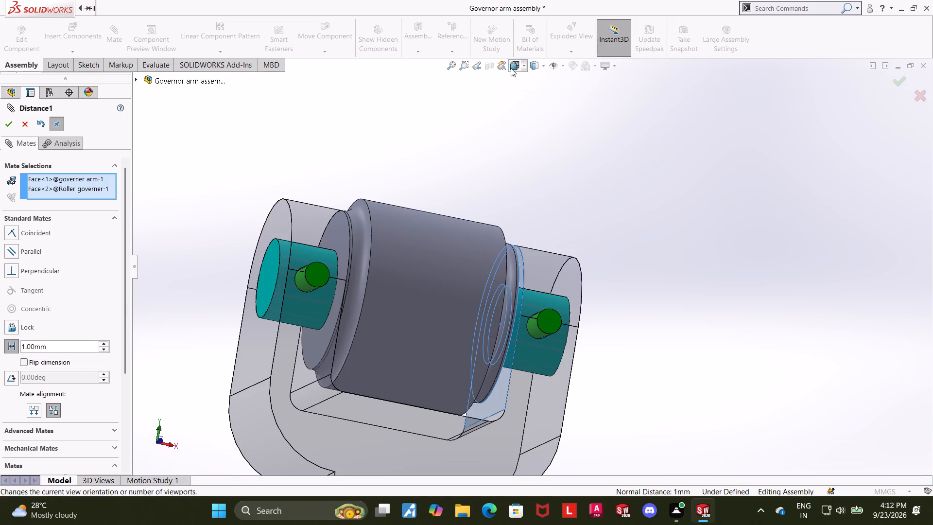
left_click(511, 68)
left_click(478, 311)
scroll(587, 165, "down", 2)
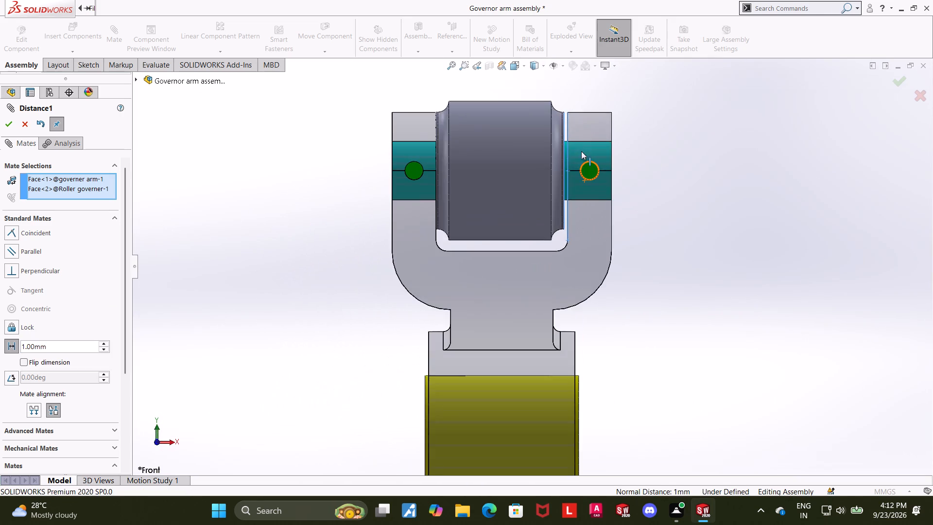
scroll(575, 139, "down", 2)
left_click(63, 347)
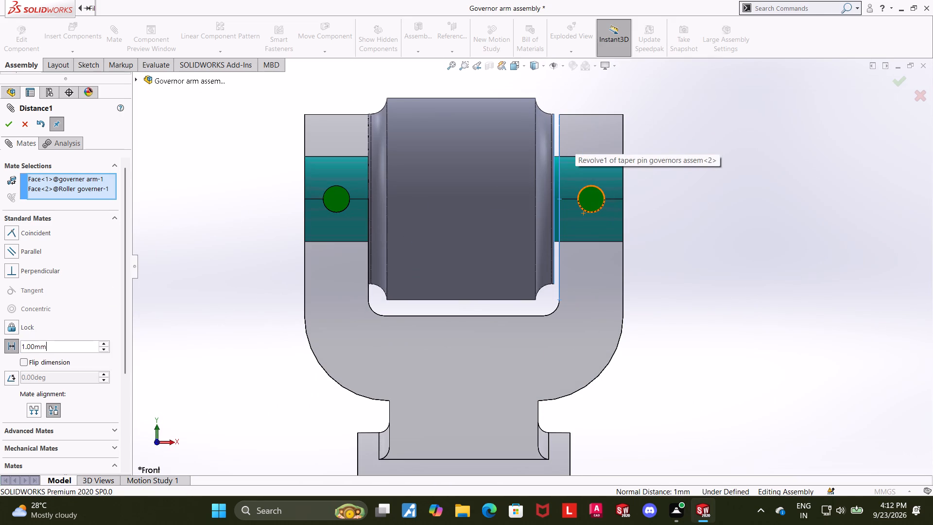
left_click_drag(63, 347, 8, 347)
left_click_drag(61, 346, 0, 352)
type("0.5")
key("Return")
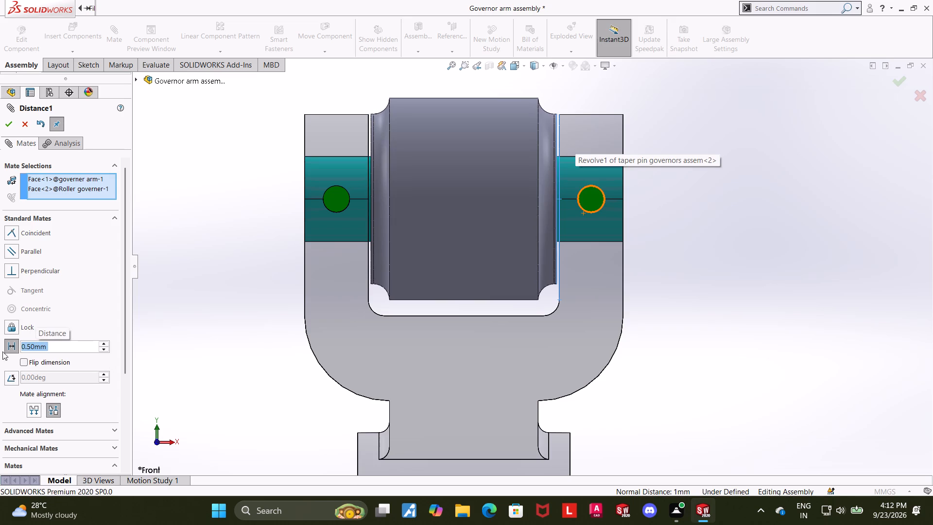
left_click(3, 122)
left_click(214, 175)
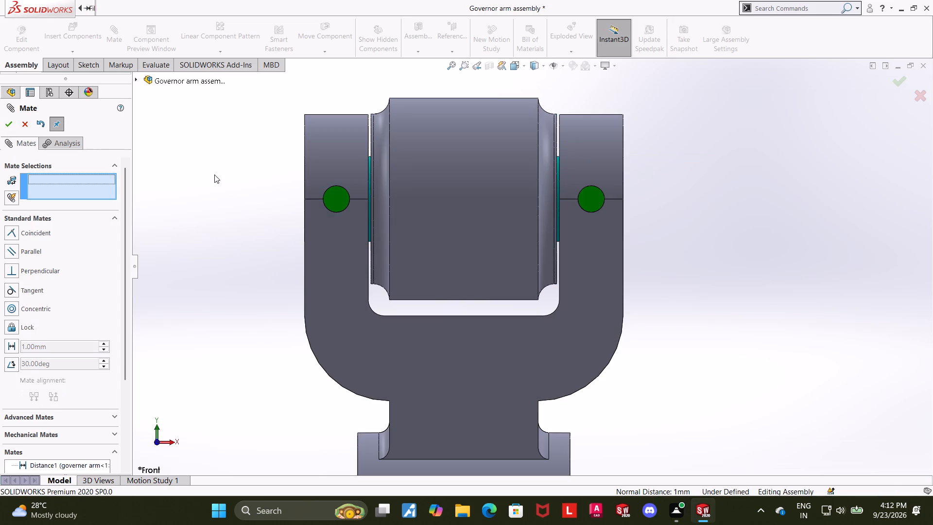
middle_click_drag(789, 201, 744, 265)
scroll(786, 245, "up", 4)
scroll(703, 161, "down", 2)
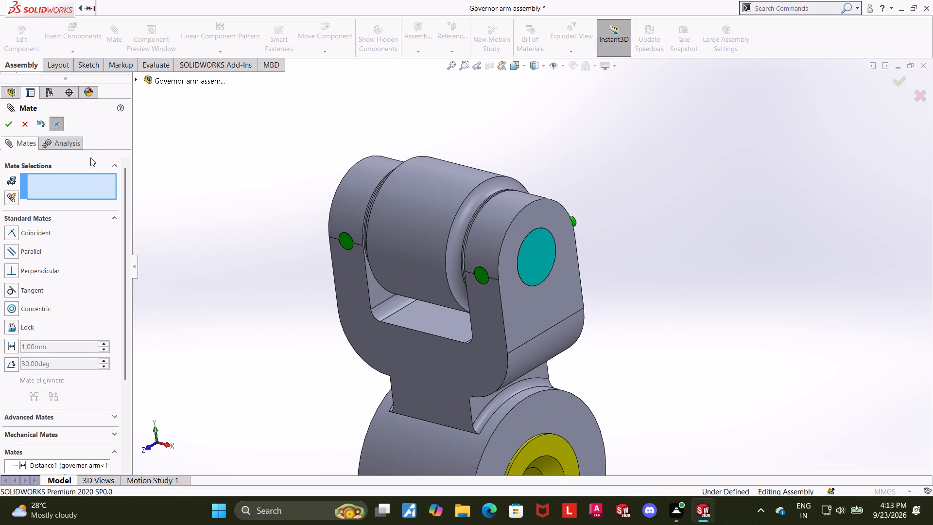
left_click(26, 128)
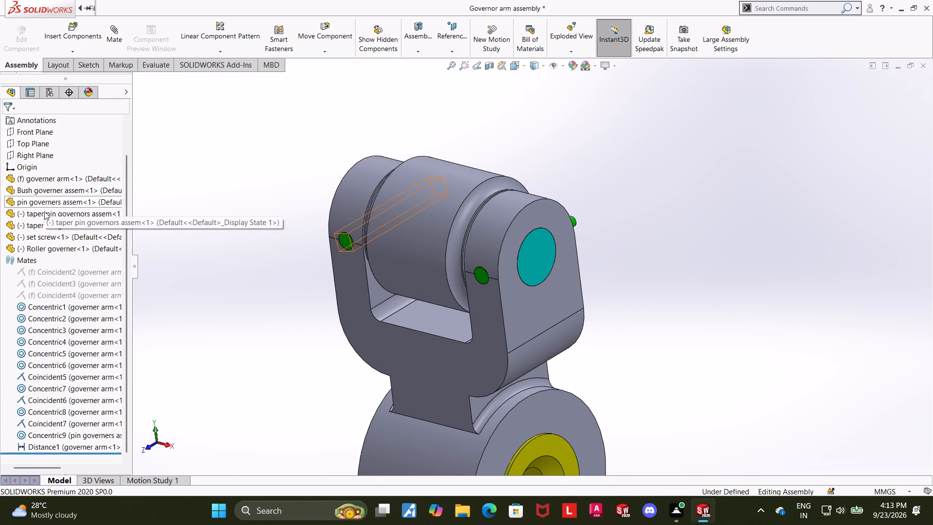
Apply a light magenta colour to the Roller governer component at part document level.
left_click(54, 249)
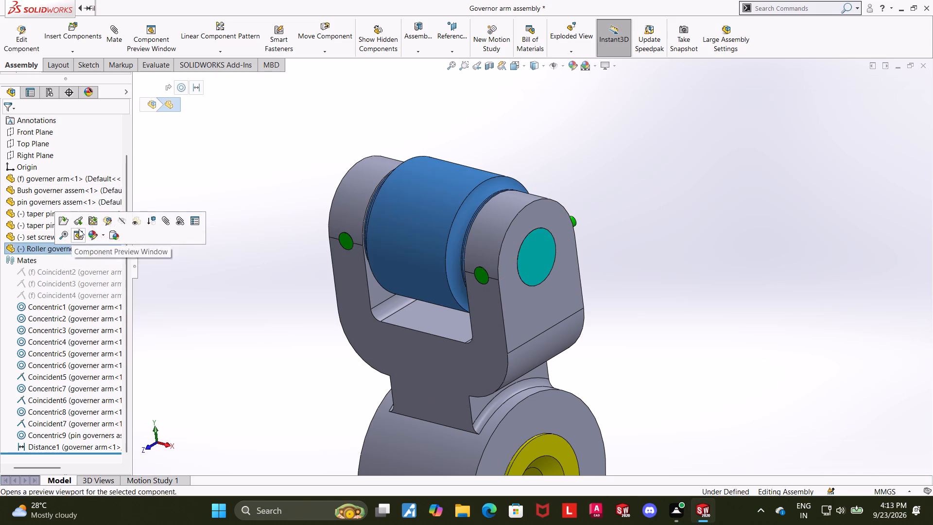
left_click(93, 236)
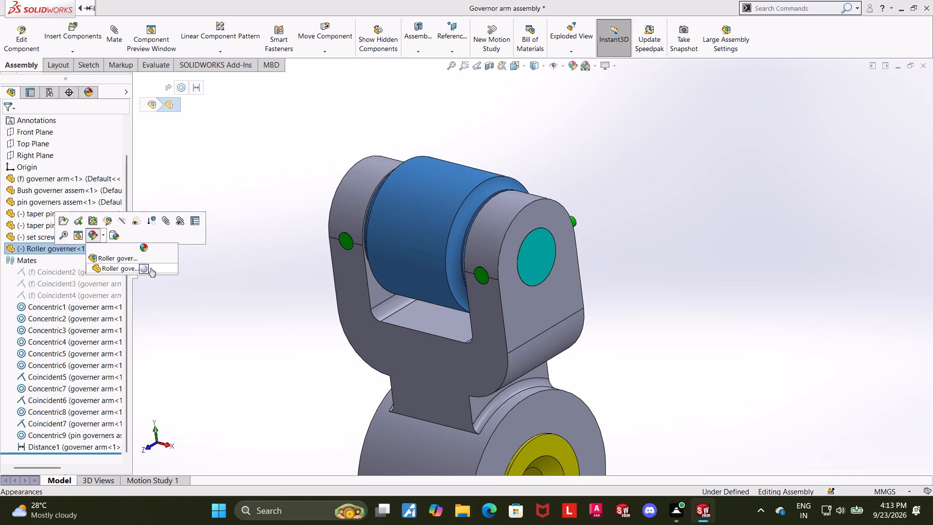
left_click(148, 269)
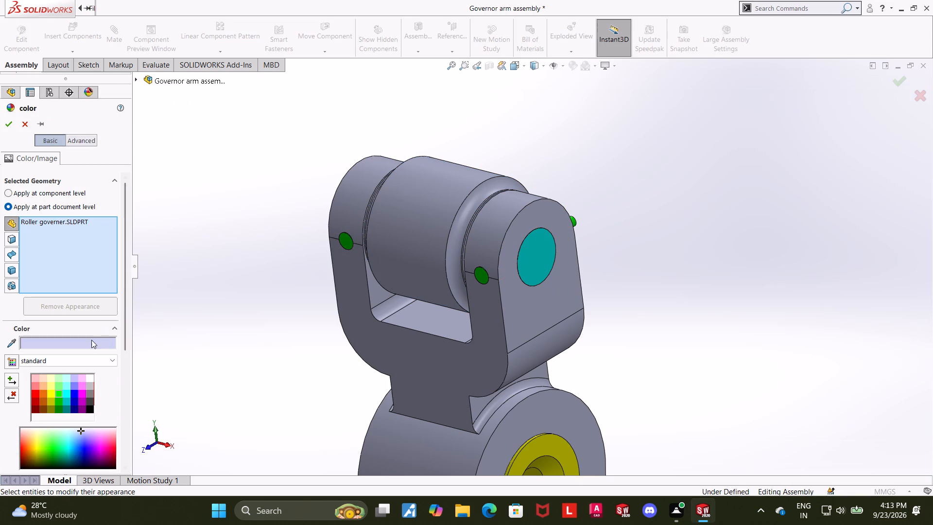
left_click(52, 382)
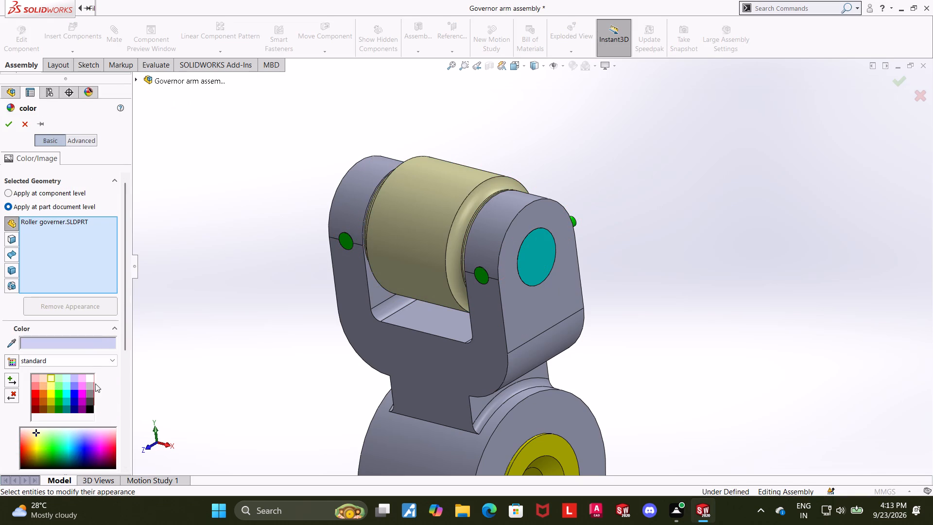
left_click(80, 387)
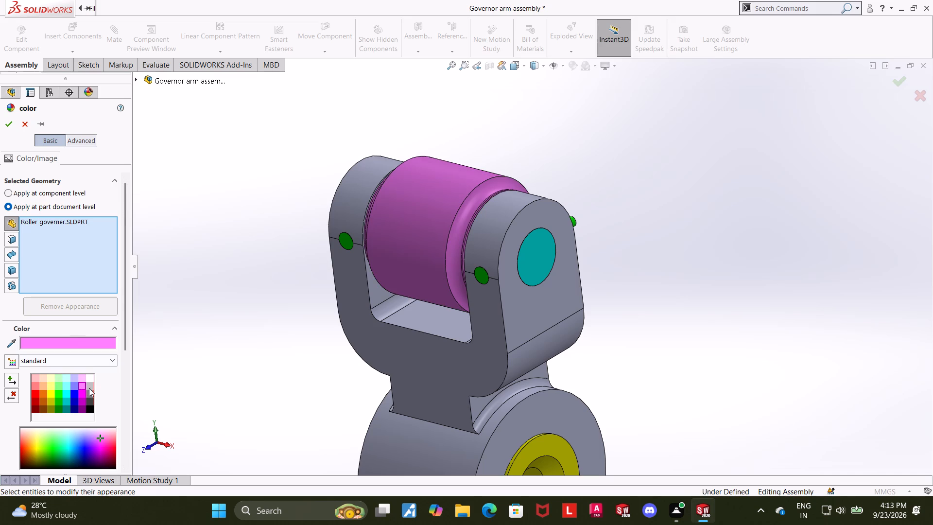
left_click(80, 395)
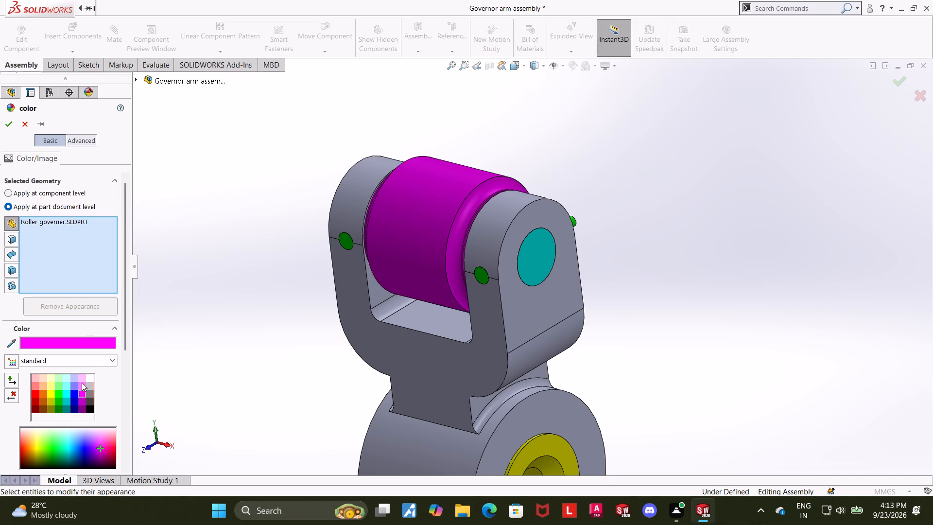
left_click(82, 383)
left_click(8, 120)
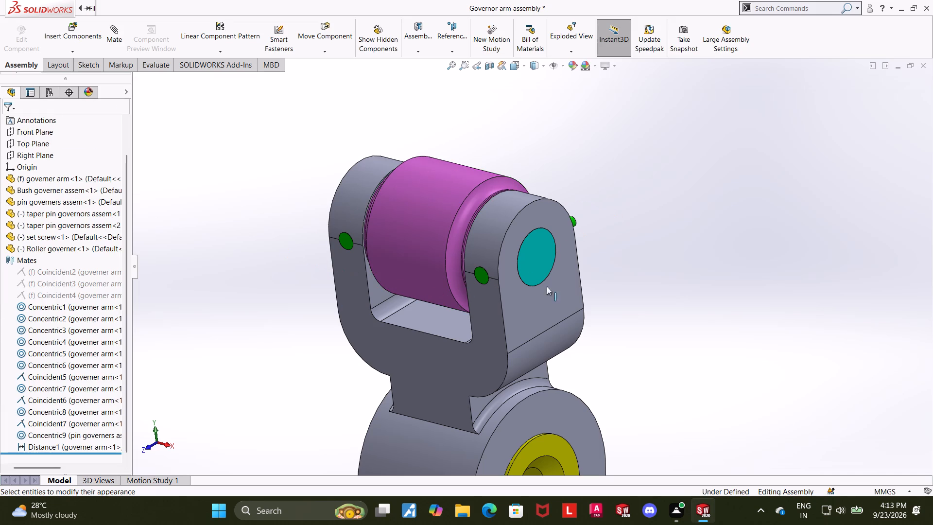
Show the whole assembly in isometric view and save it together with the modified Roller governer part.
scroll(685, 288, "up", 5)
scroll(600, 312, "up", 1)
scroll(599, 312, "down", 2)
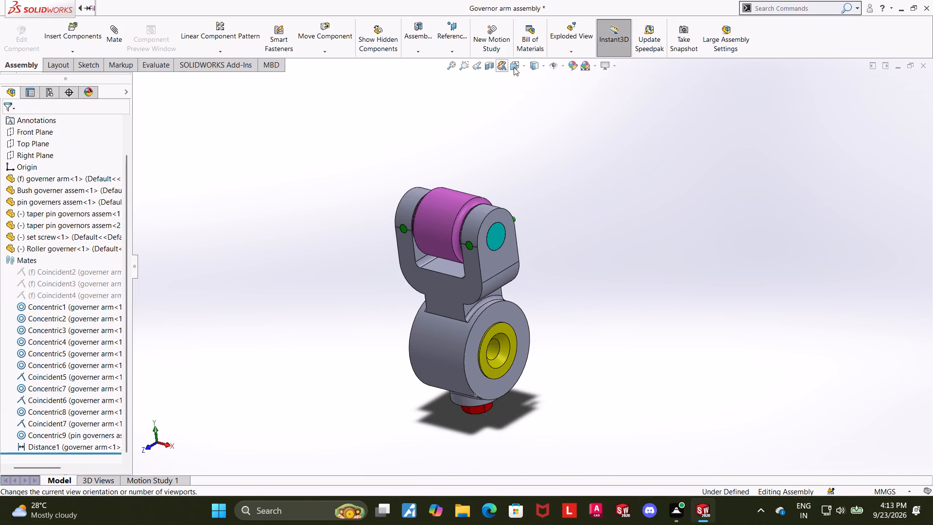
left_click(514, 67)
left_click(410, 288)
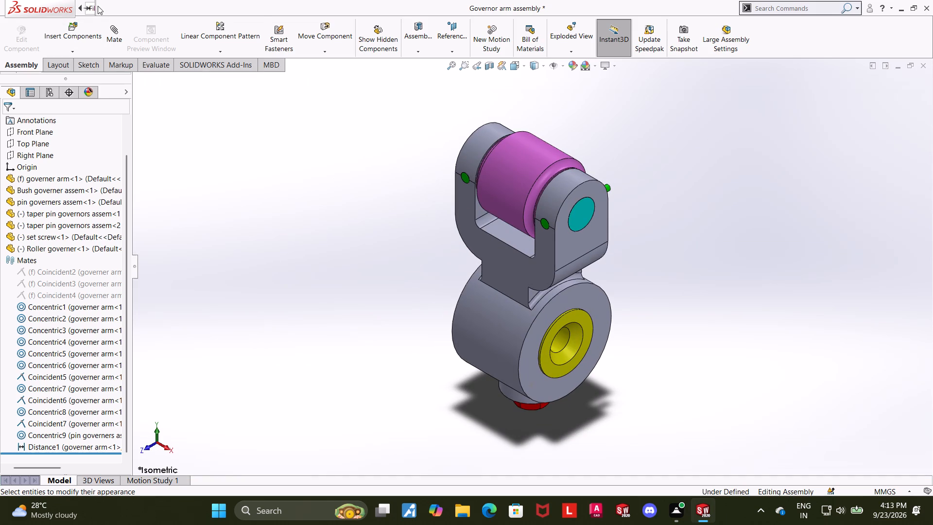
left_click(115, 118)
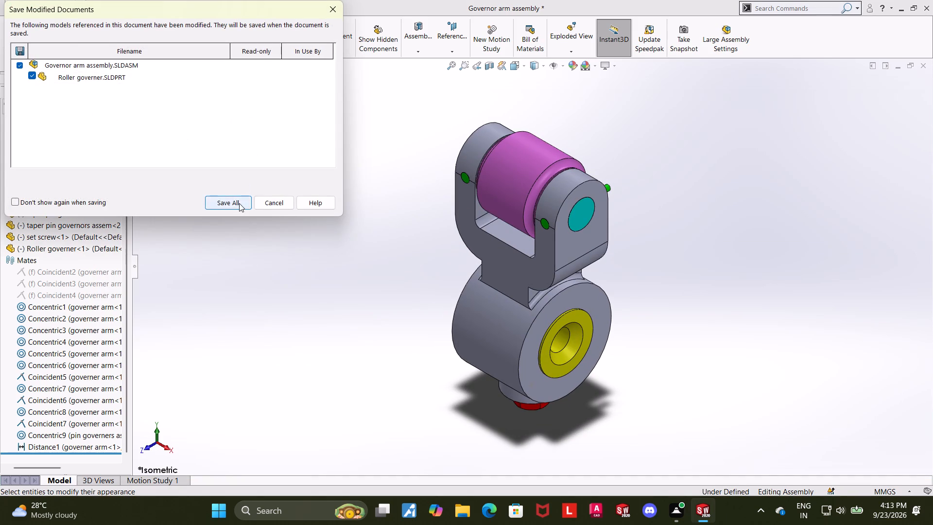
left_click(239, 203)
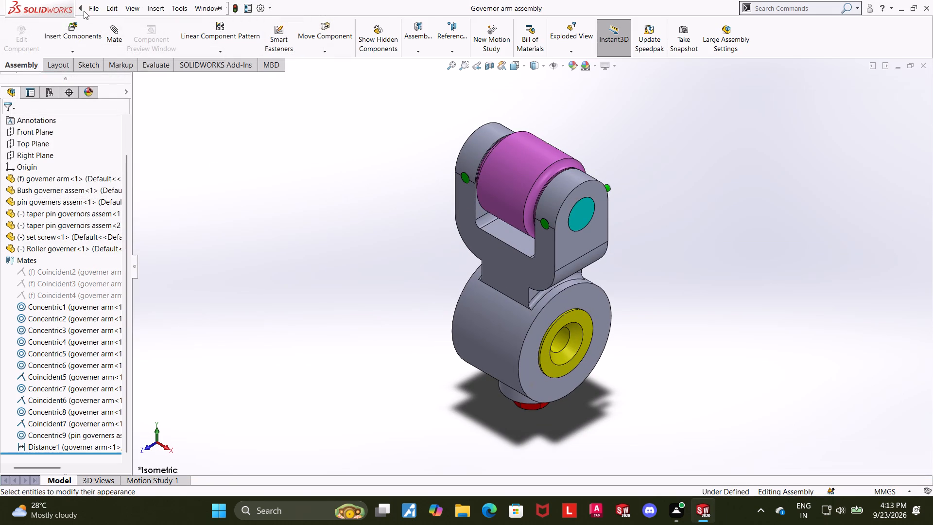
Export the assembly to Downloads as the PDF "Governor arm assembly", replacing the existing file.
left_click(123, 137)
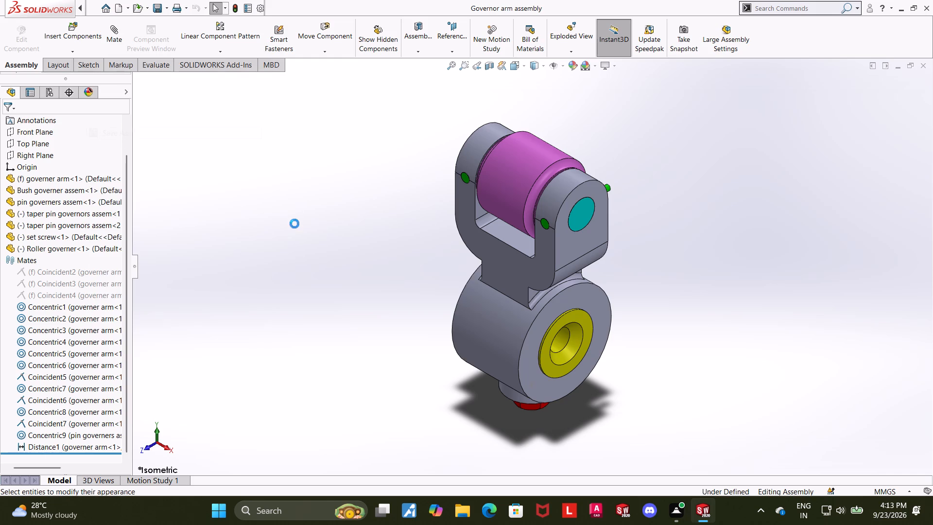
left_click(427, 273)
left_click(499, 95)
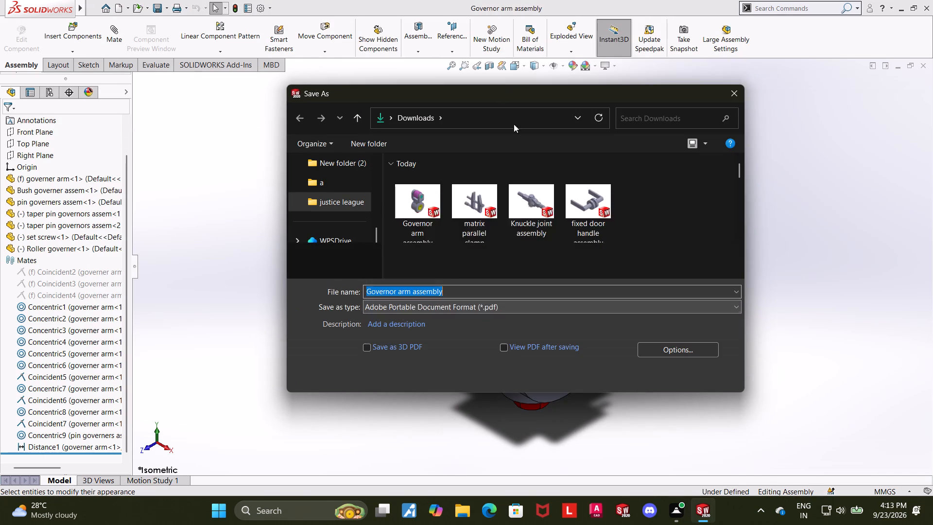
left_click(650, 373)
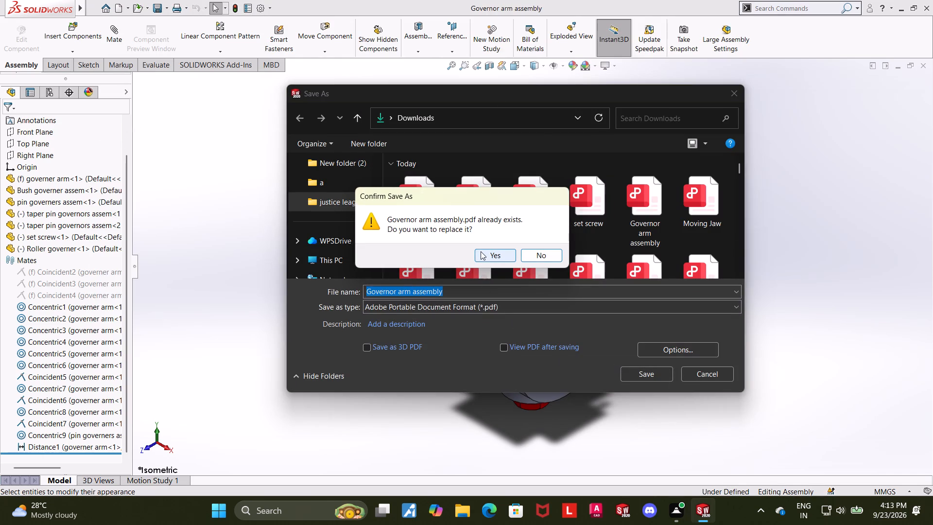
left_click(481, 251)
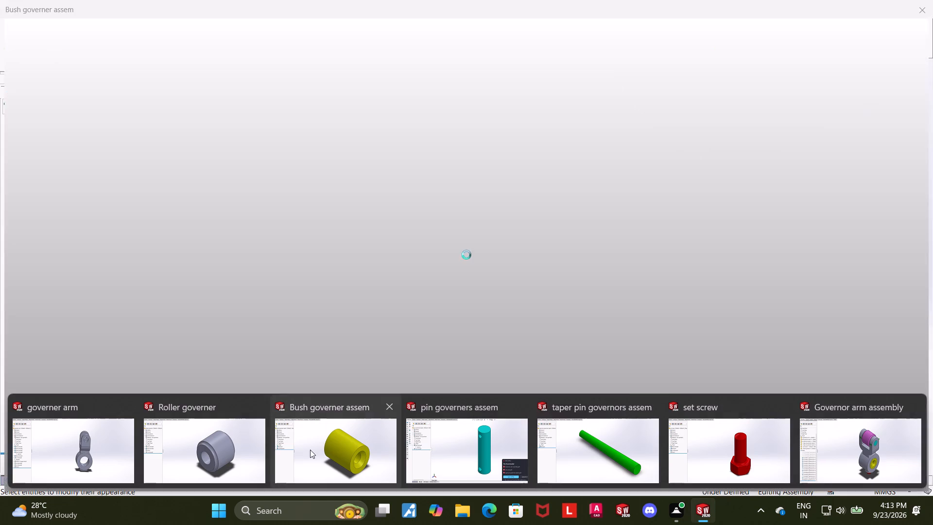
Export the Roller governer part to Downloads as a PDF copy named "Roller governer", continuing with the original file.
left_click(244, 448)
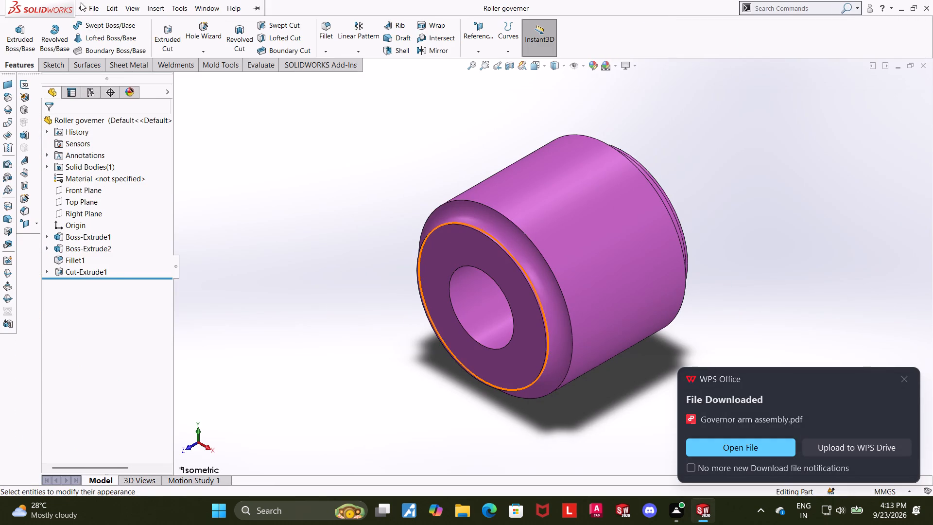
left_click(116, 130)
left_click(401, 242)
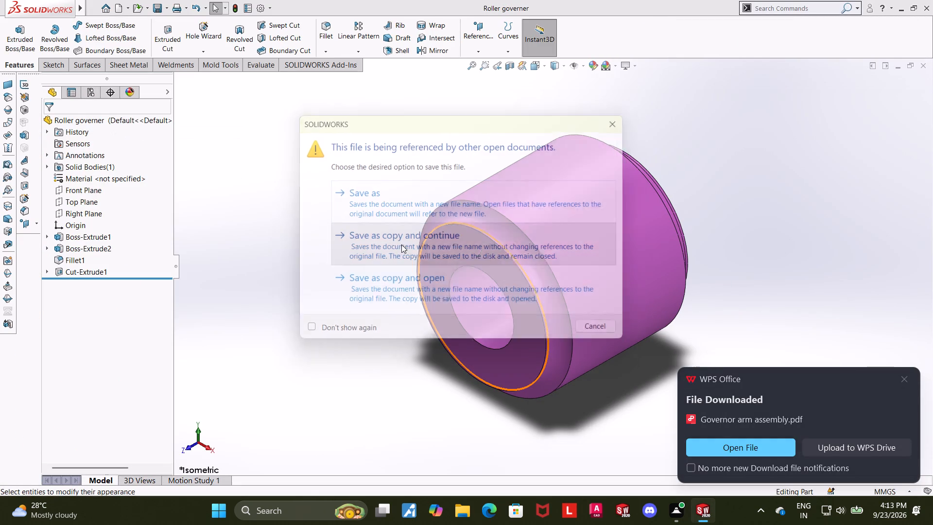
left_click(408, 272)
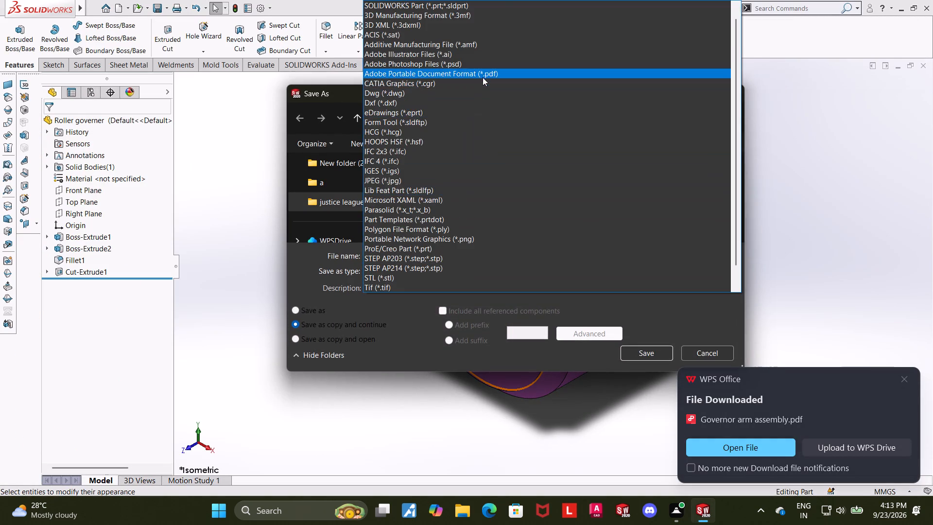
left_click(484, 71)
left_click(635, 371)
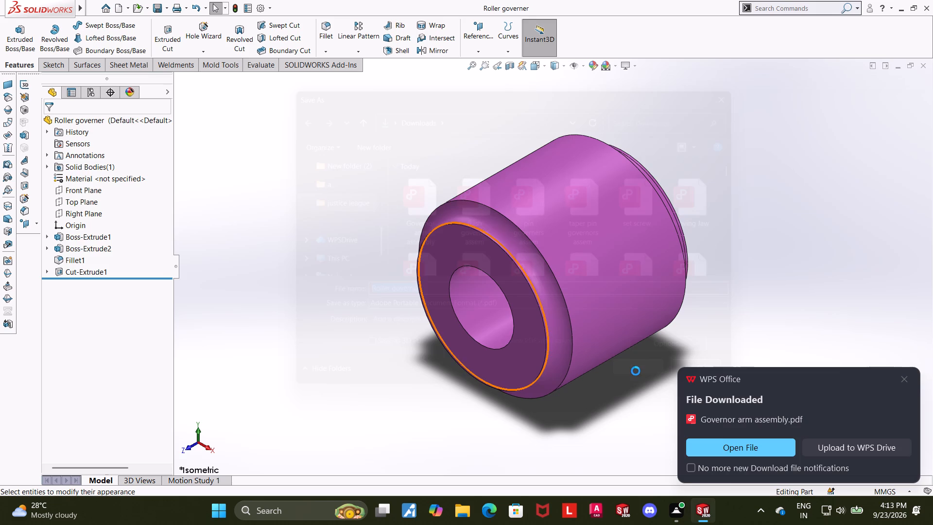
Show the governer arm part in isometric view and export it to Downloads as a PDF copy named "governer arm".
left_click(67, 445)
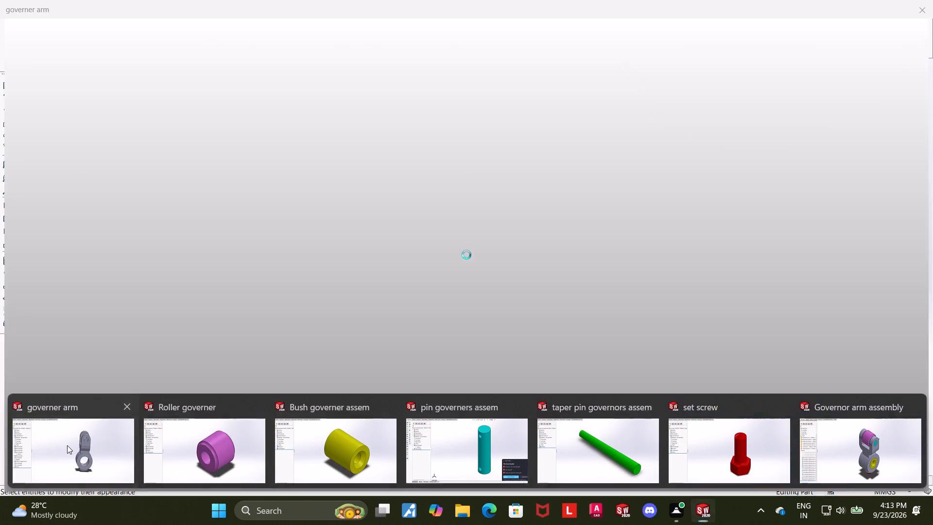
key("ctrl+7")
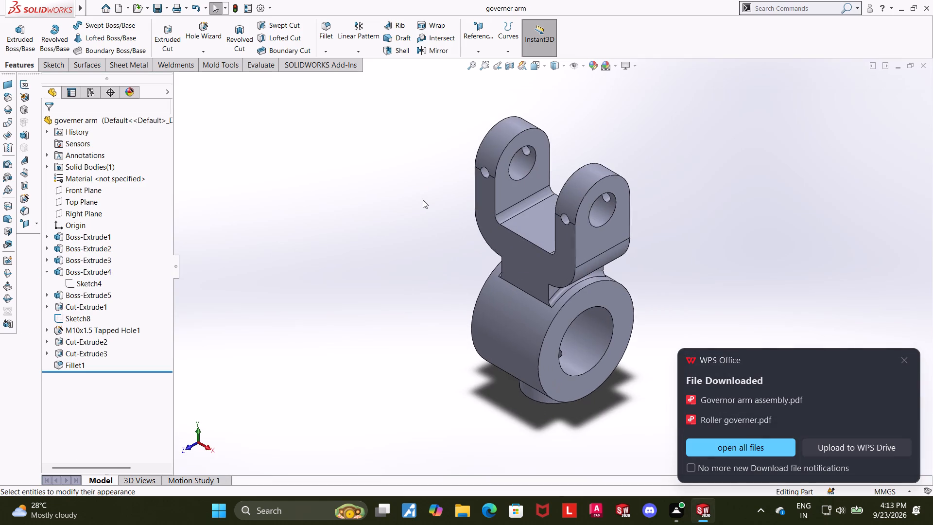
left_click(119, 135)
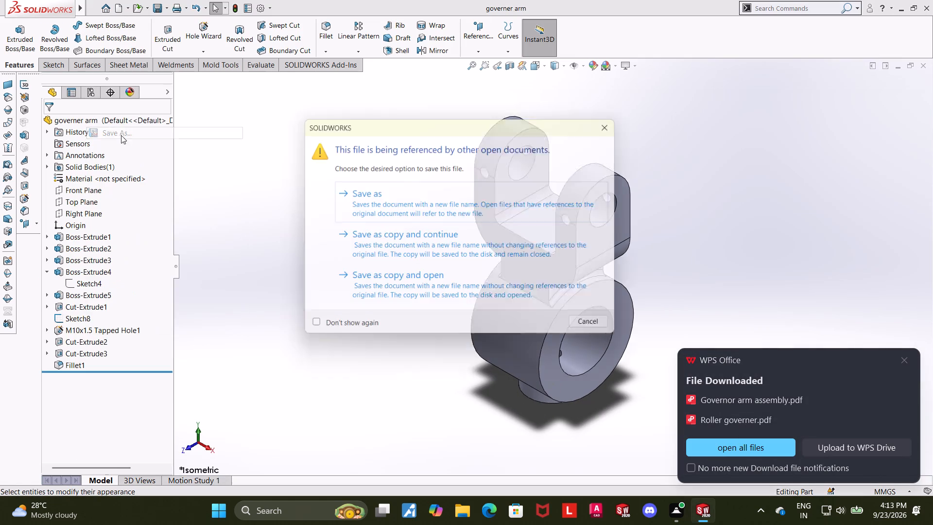
left_click(425, 232)
left_click(432, 272)
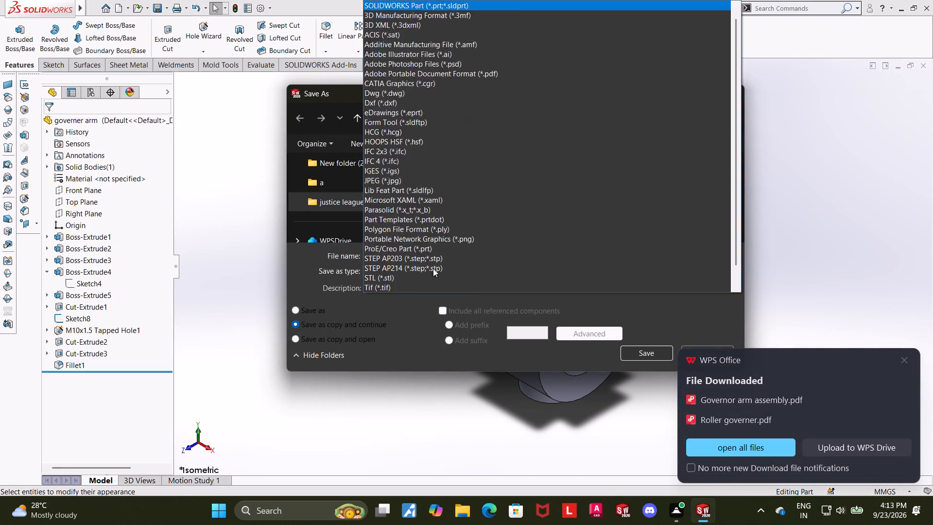
left_click(460, 69)
left_click(635, 366)
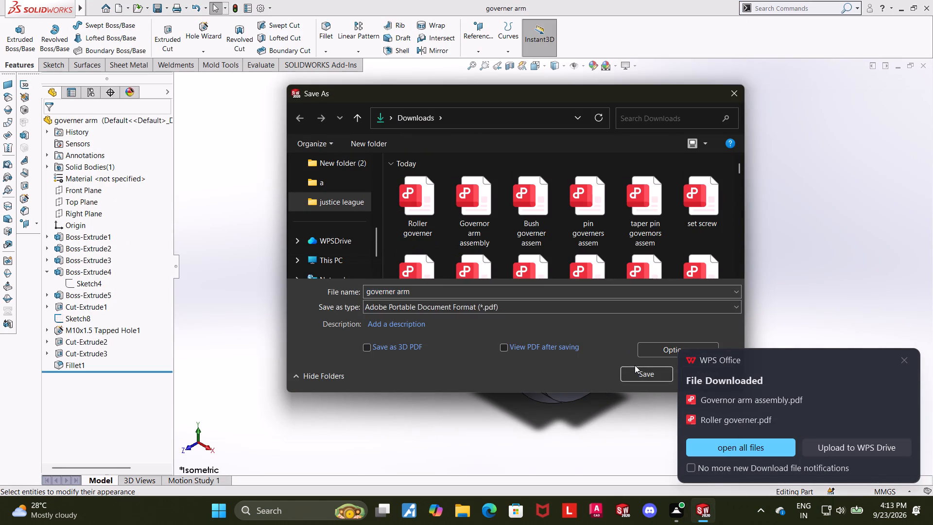
left_click(636, 372)
left_click(906, 361)
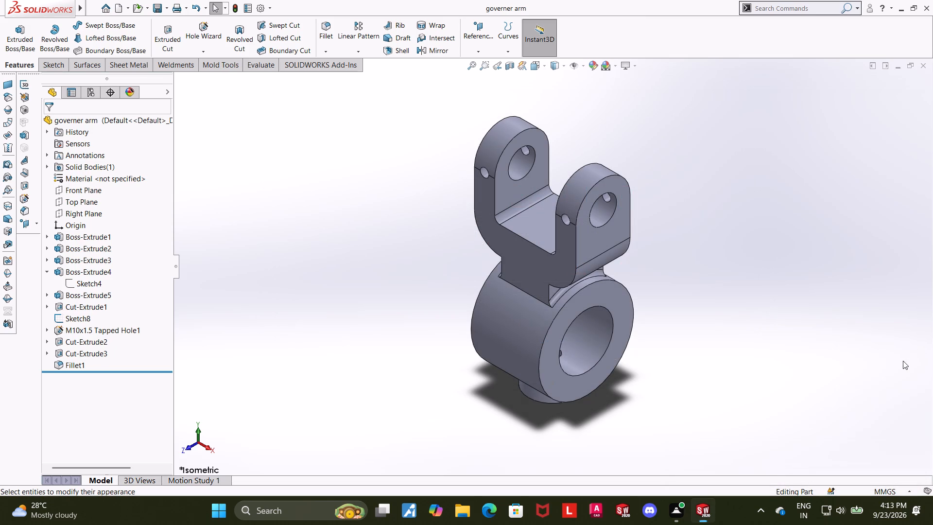
Export the whole assembly to Downloads again as the PDF "Governor arm assembly", replacing the existing file.
left_click(904, 442)
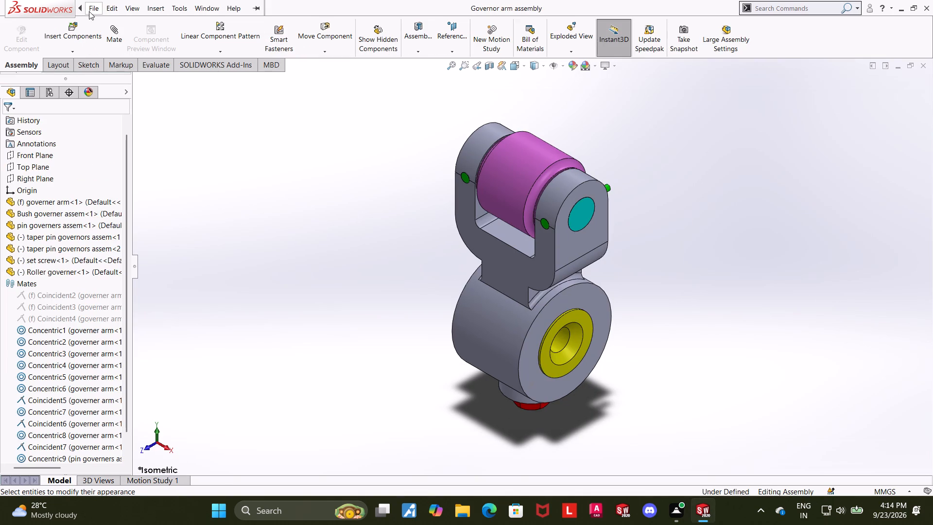
left_click(136, 133)
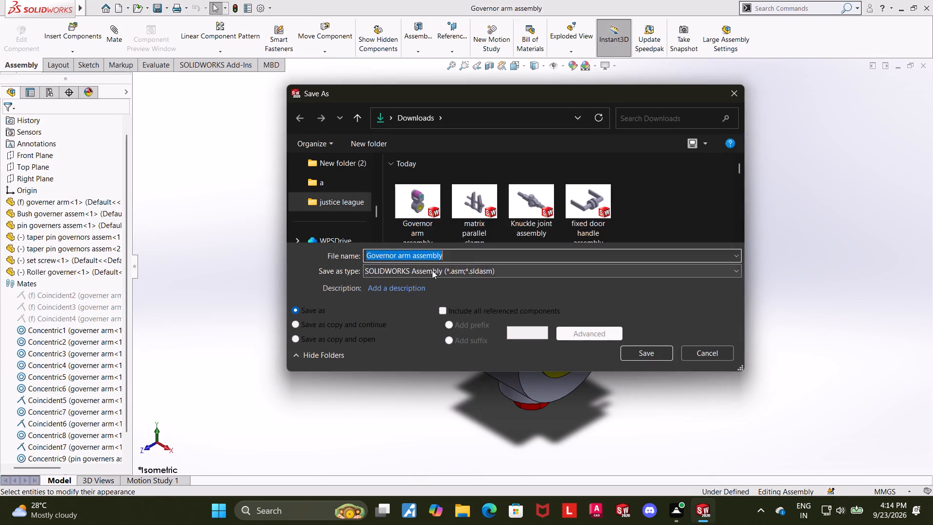
left_click(432, 270)
left_click(492, 93)
left_click(637, 379)
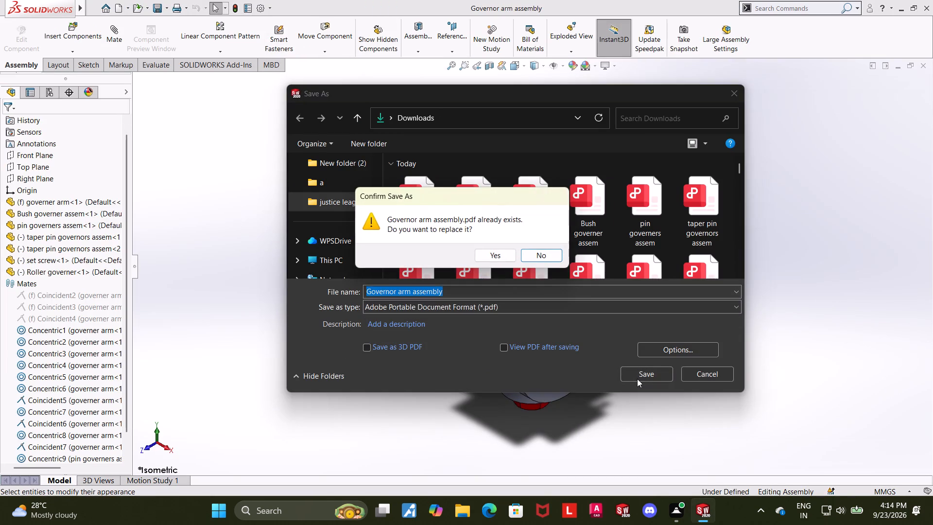
left_click(501, 256)
Examine the roller's fit between the fork arms of the assembly, in front view and from an angle.
left_click(508, 67)
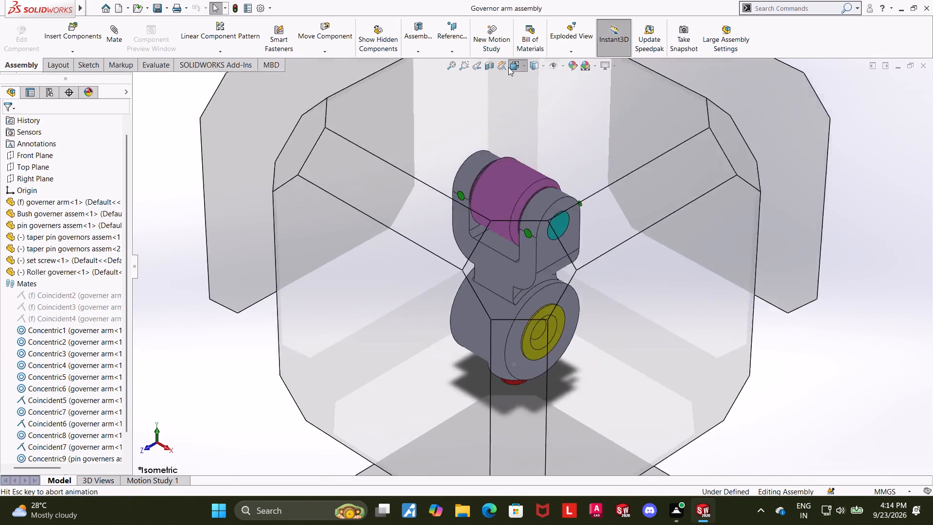
left_click(350, 344)
scroll(573, 150, "down", 4)
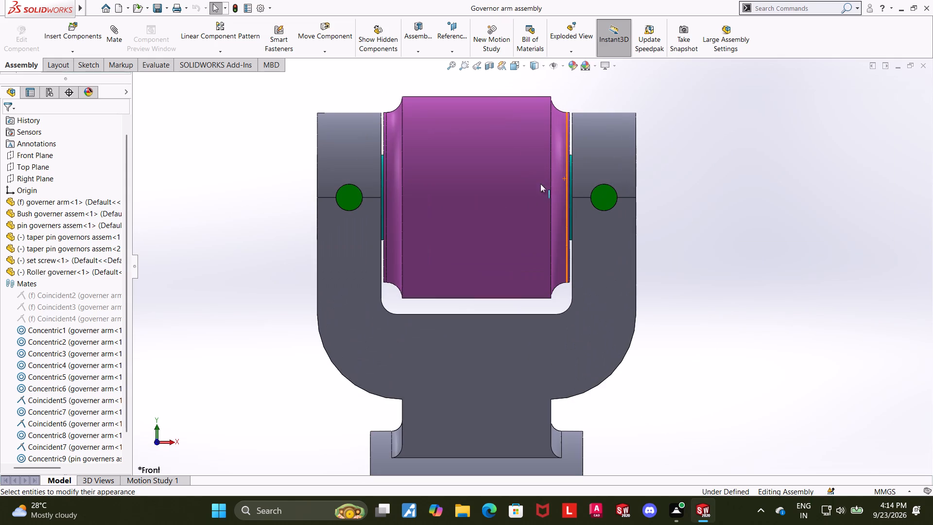
scroll(756, 236, "up", 3)
middle_click_drag(681, 266, 657, 281)
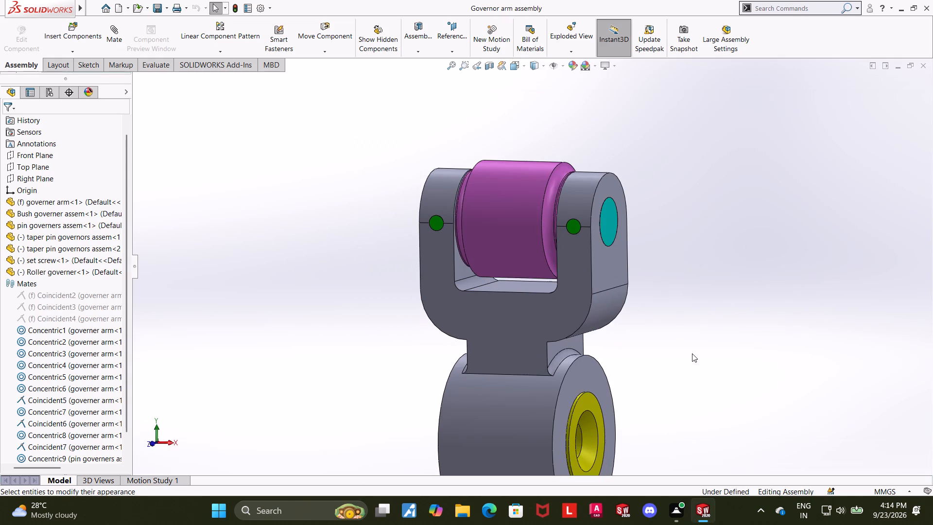